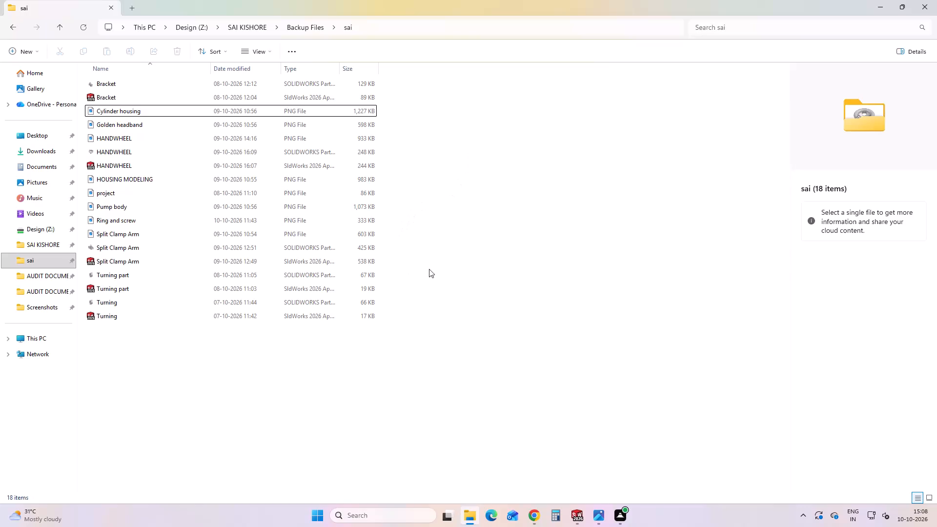
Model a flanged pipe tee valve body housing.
Switch to SOLIDWORKS and create a new part document.
click(575, 520)
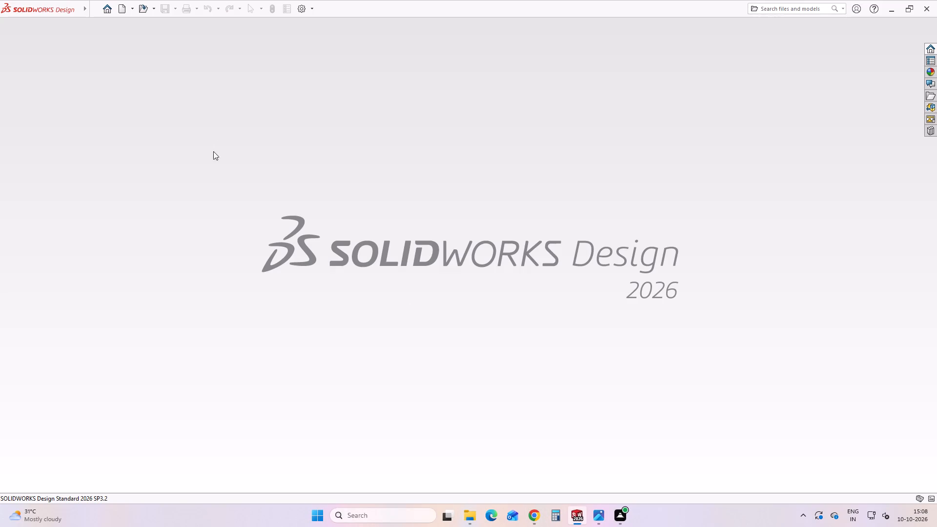
click(187, 239)
click(105, 10)
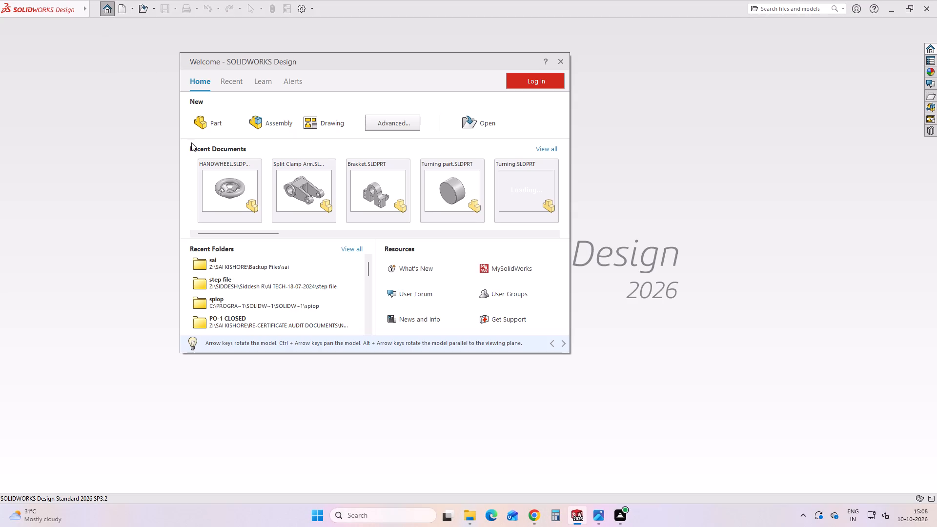
click(214, 123)
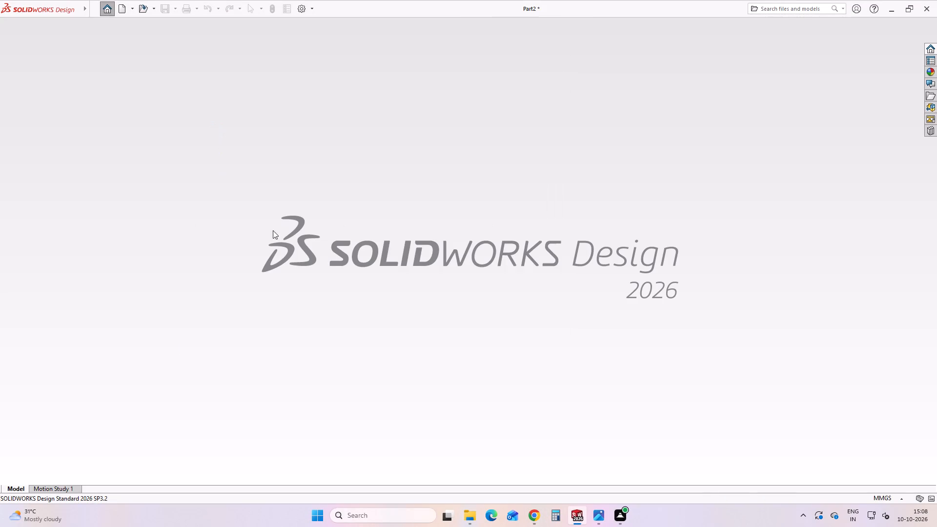
Start a sketch on the Front Plane and draw a circle centred on the origin with a radius of 40 mm.
click(37, 168)
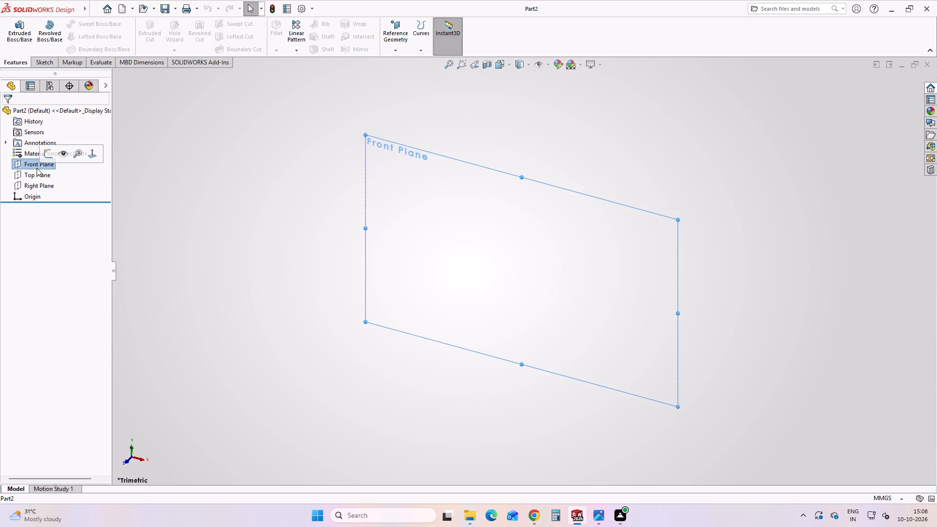
click(48, 150)
click(192, 202)
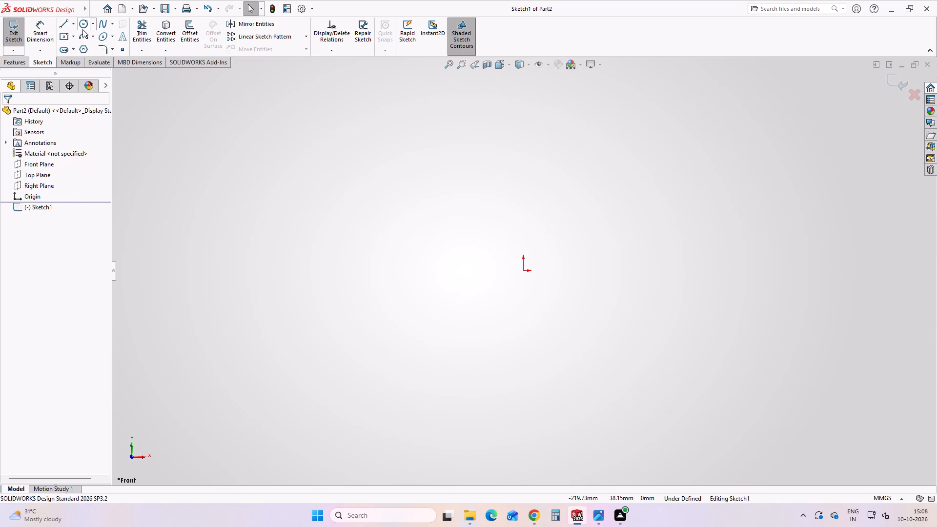
click(82, 29)
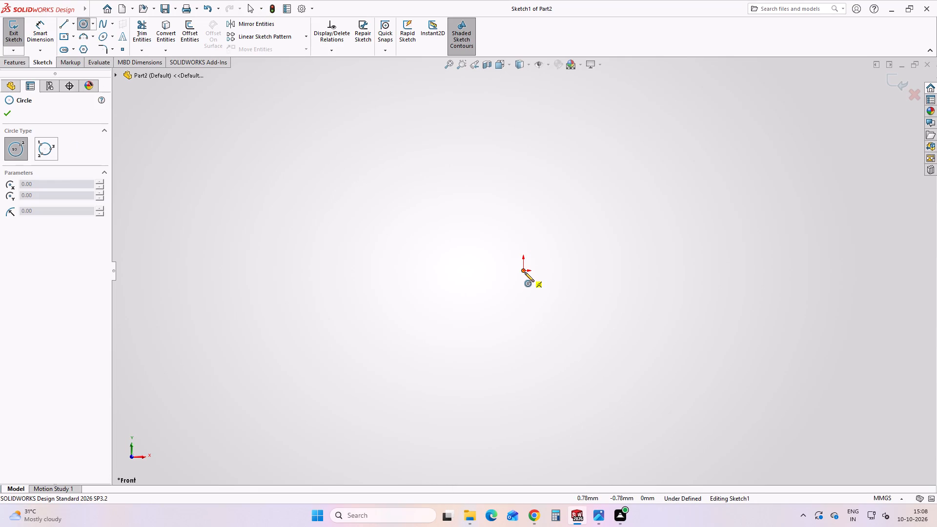
click(525, 272)
click(603, 237)
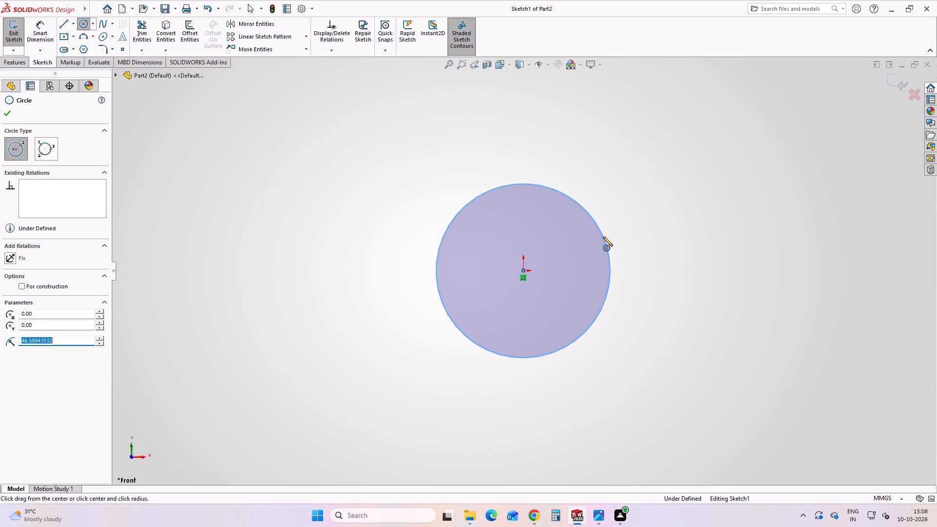
text(40)
key(Return)
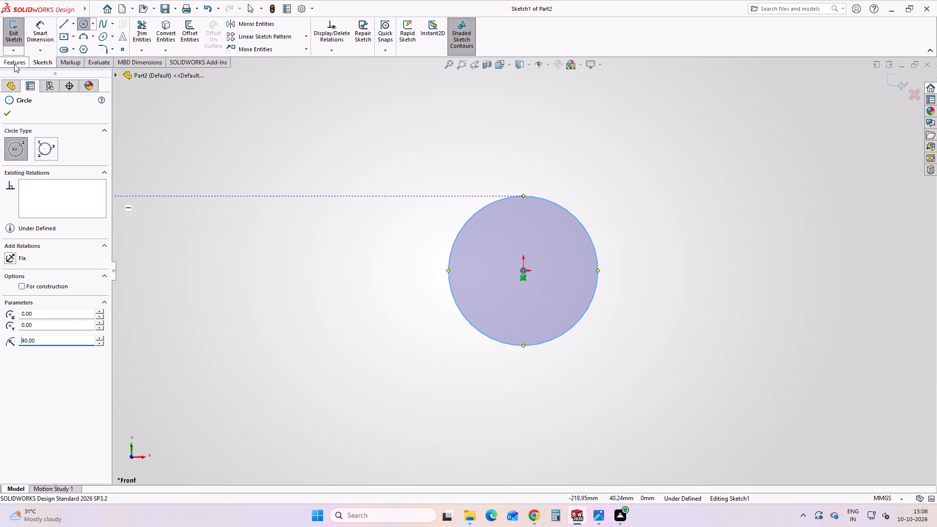
Dimension the circle's diameter.
click(48, 26)
click(587, 228)
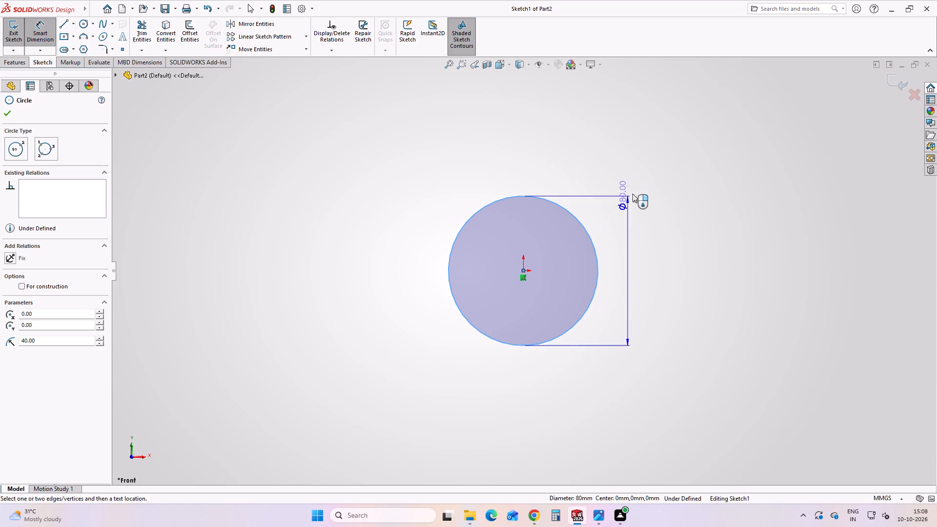
click(643, 187)
click(668, 134)
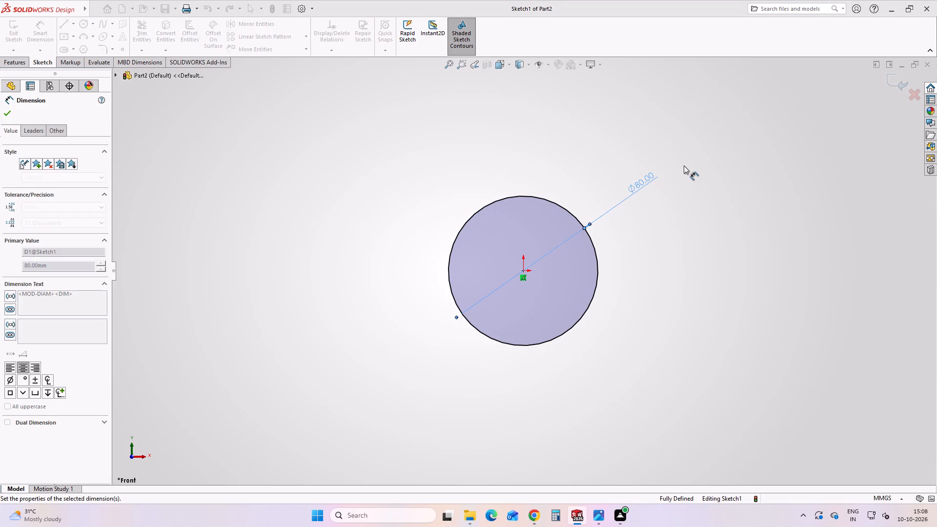
Extrude the circle as a boss with a blind depth of 10 mm.
click(13, 65)
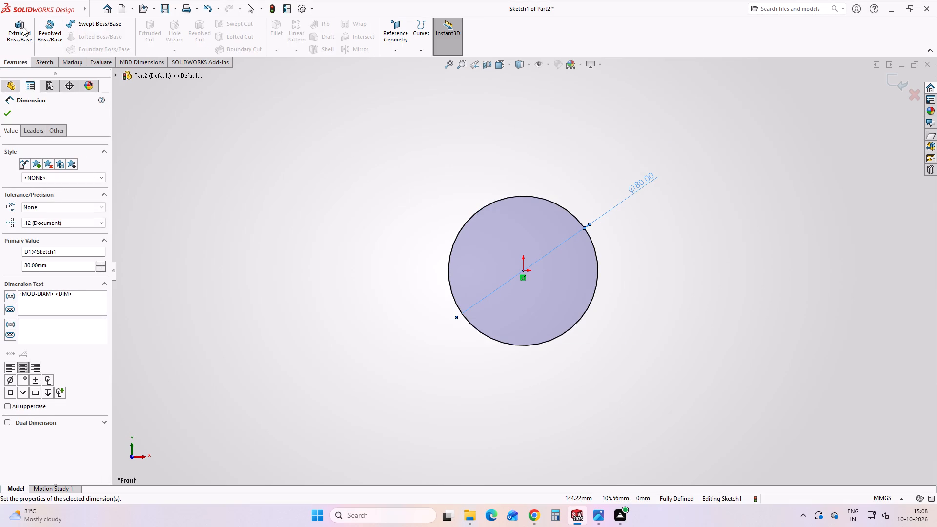
click(22, 28)
text(10)
key(Return)
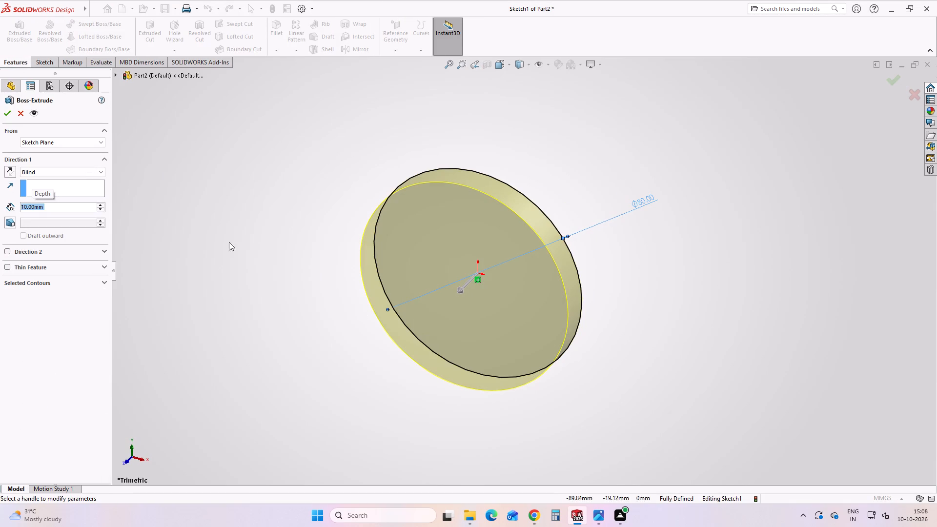
click(5, 113)
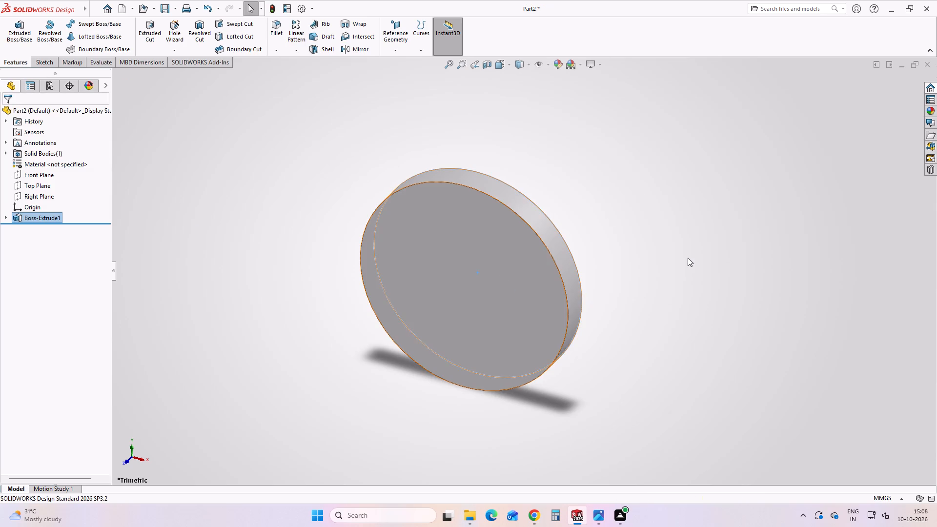
click(688, 258)
Consult the 01-Body housing drawing in Photos, and sketch an origin-centred circle of radius 30 mm on the disc's front face in SOLIDWORKS.
scroll(646, 301, up, 2)
scroll(591, 323, up, 1)
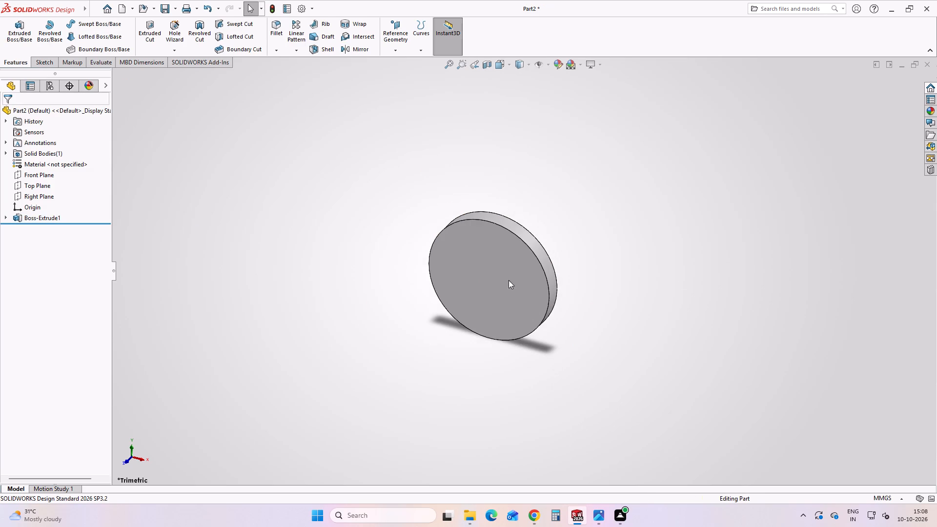
middle_drag(516, 292, 545, 232)
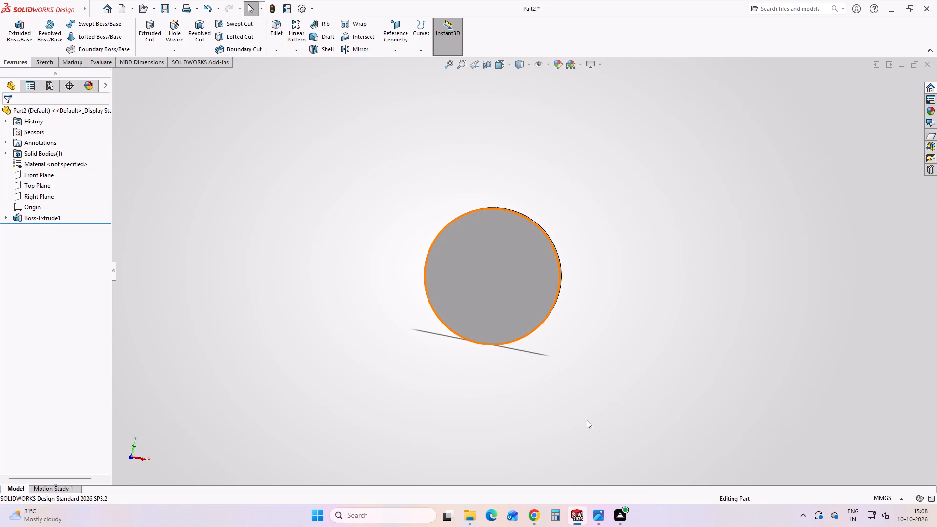
click(603, 509)
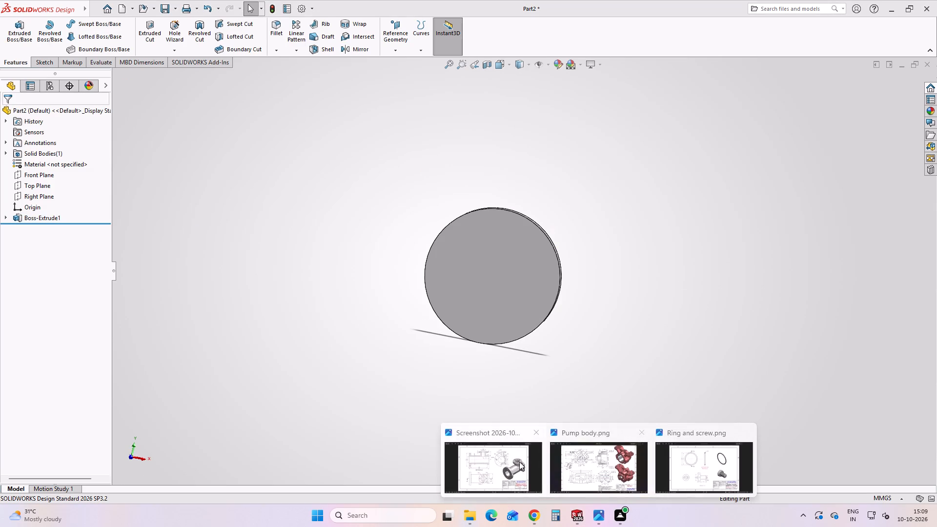
click(495, 457)
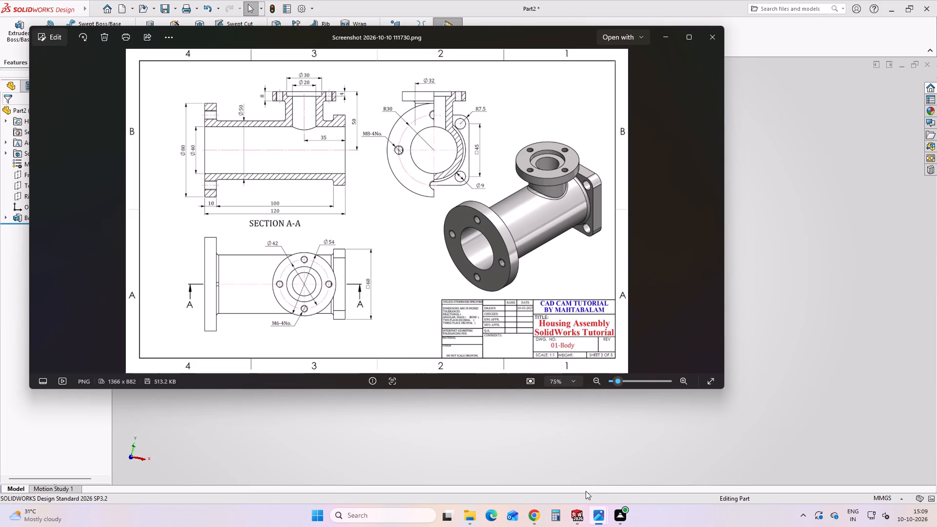
click(676, 422)
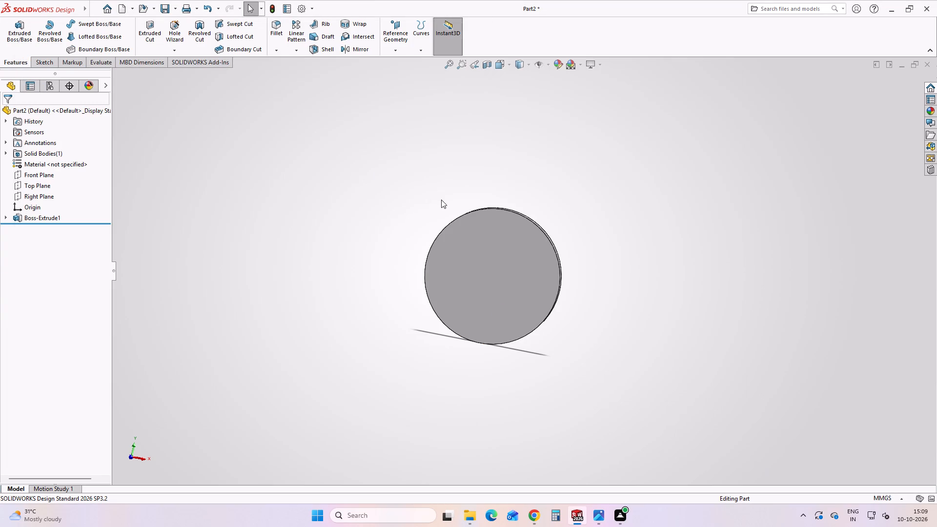
click(498, 273)
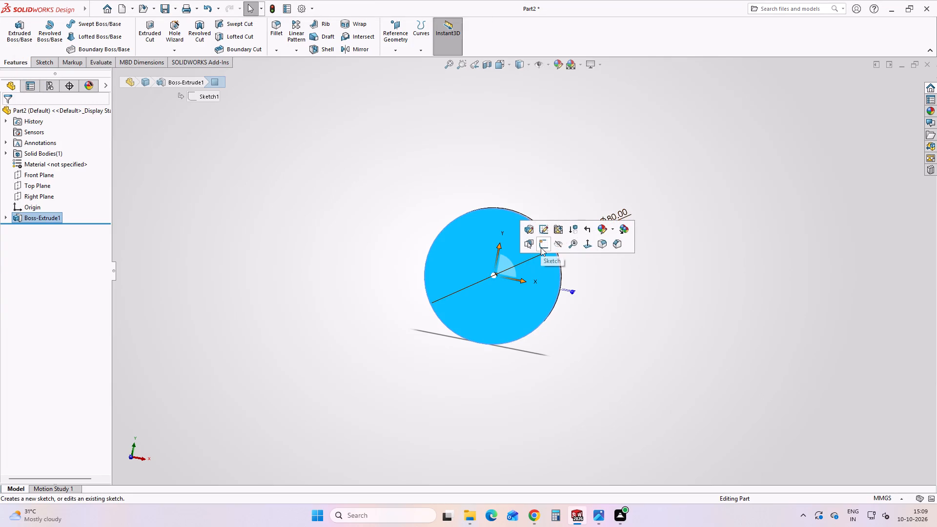
click(541, 247)
click(189, 292)
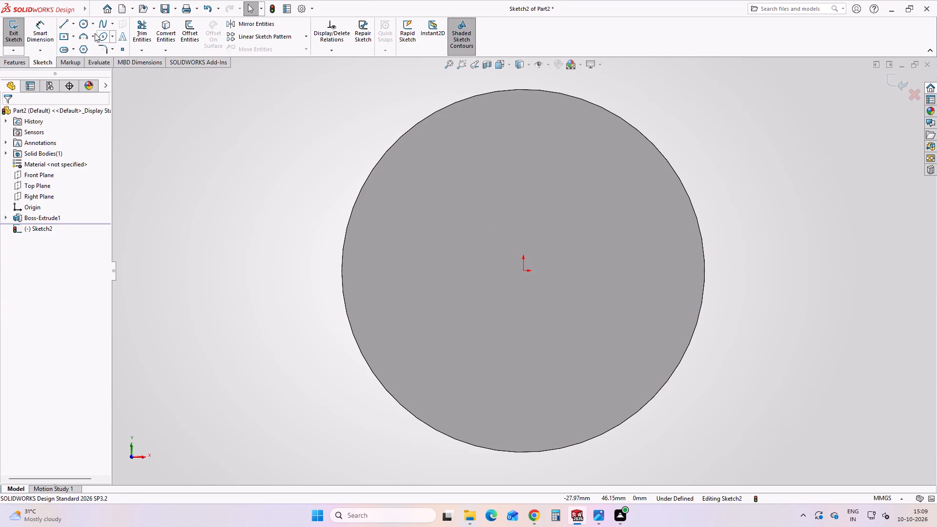
click(85, 24)
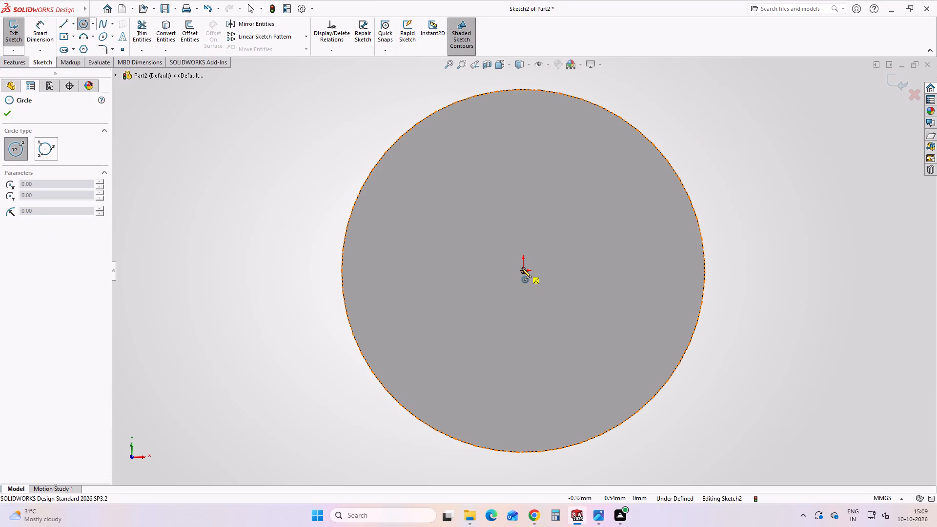
click(524, 269)
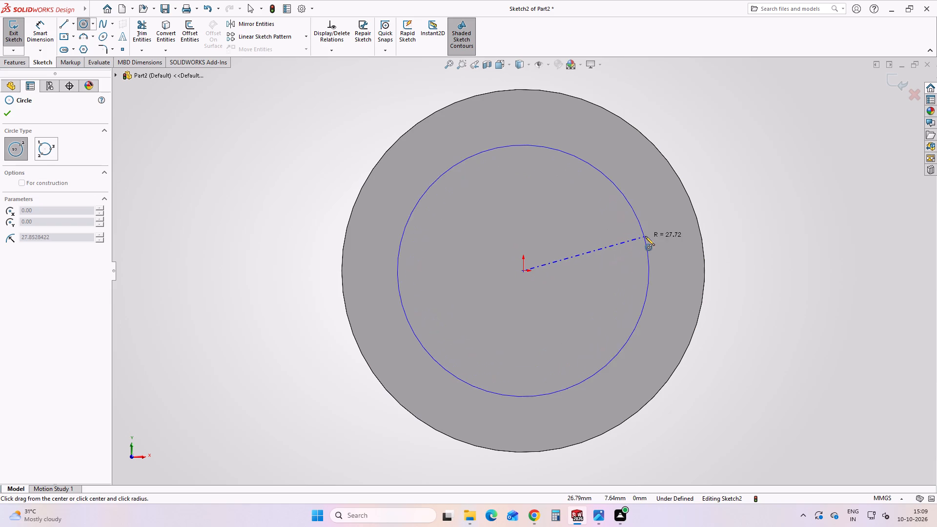
click(645, 236)
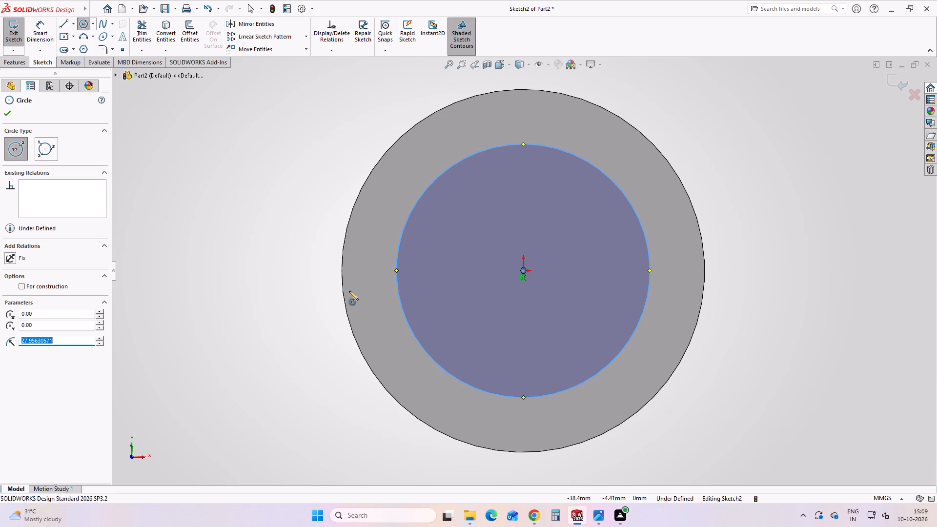
text(30)
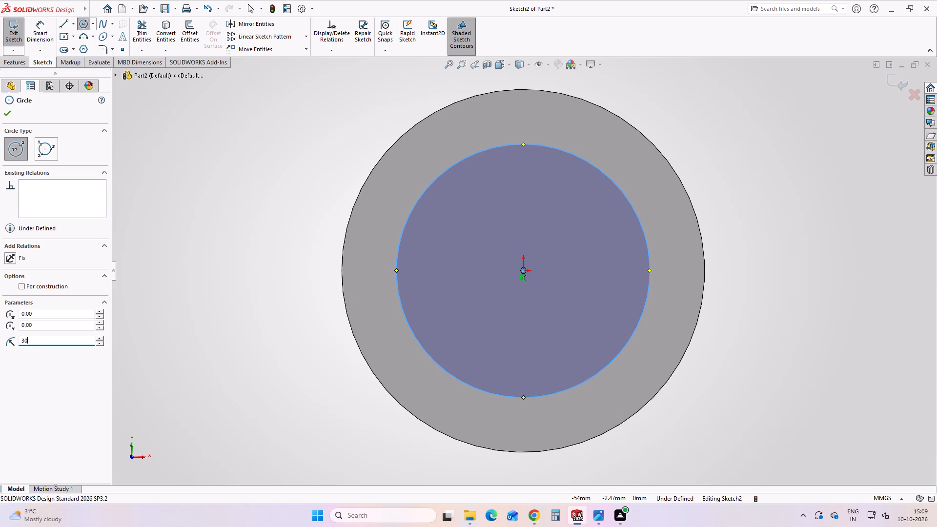
key(Return)
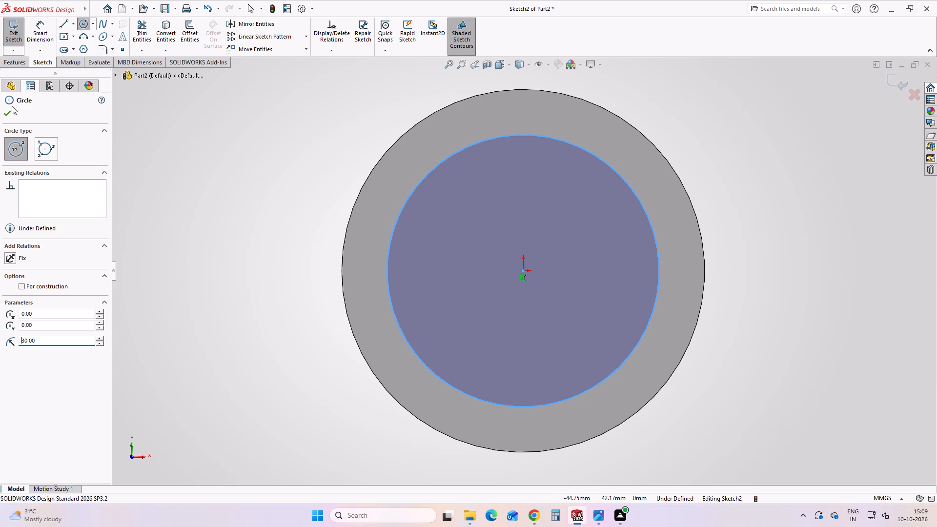
Sketch a circle of radius 6.8 mm centred on the left quadrant point of the 30 mm radius circle.
click(82, 23)
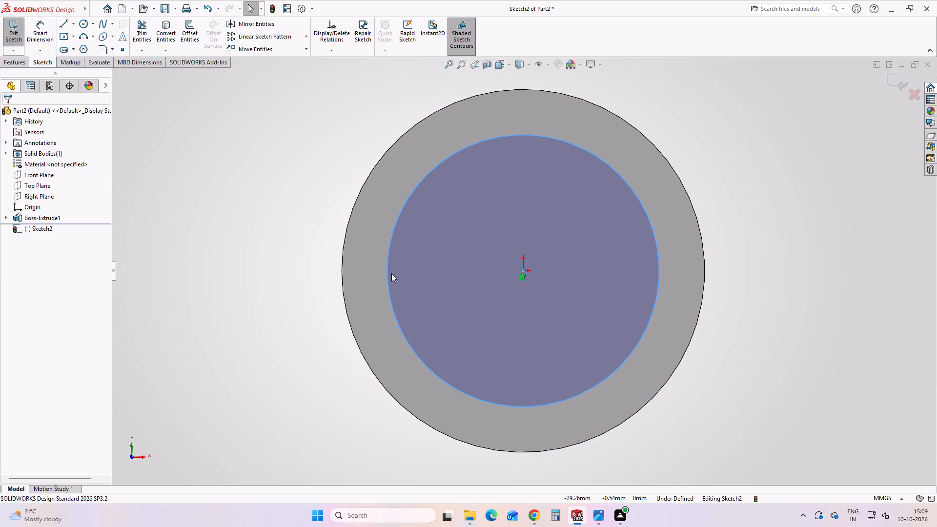
click(79, 23)
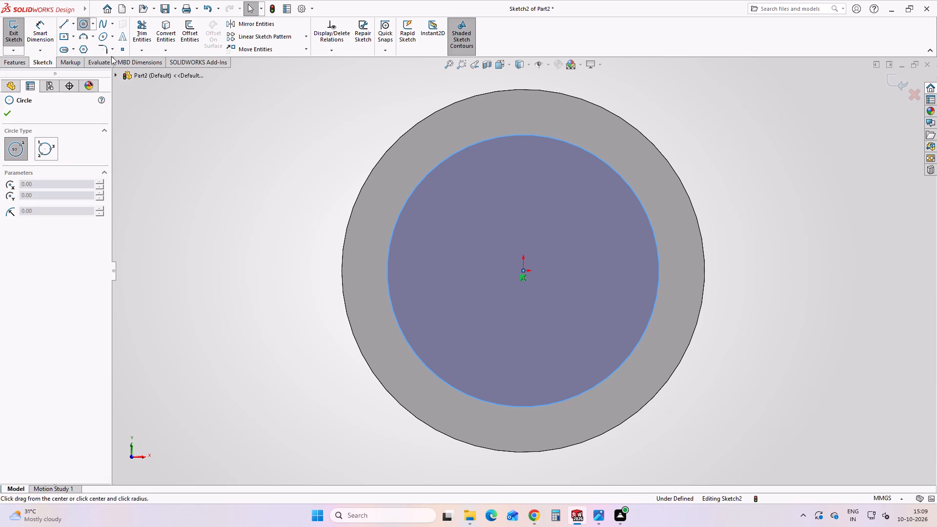
click(388, 271)
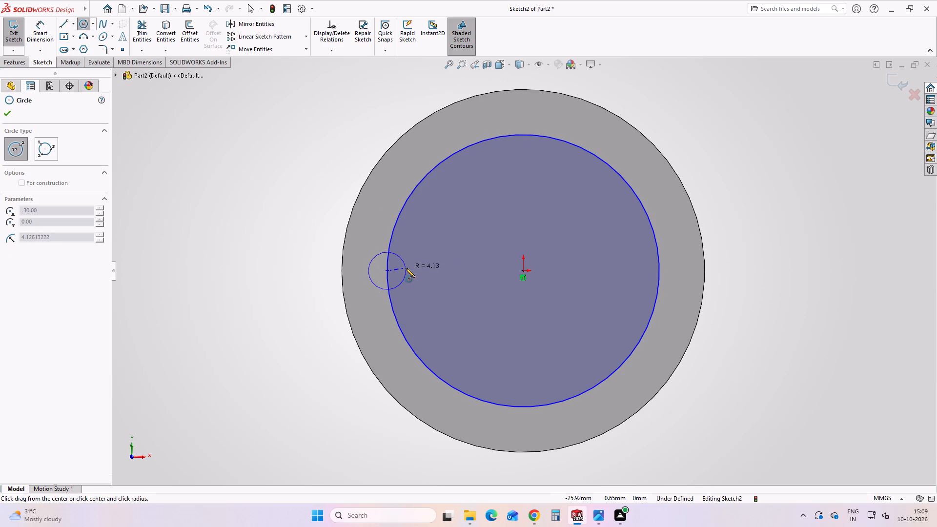
click(406, 268)
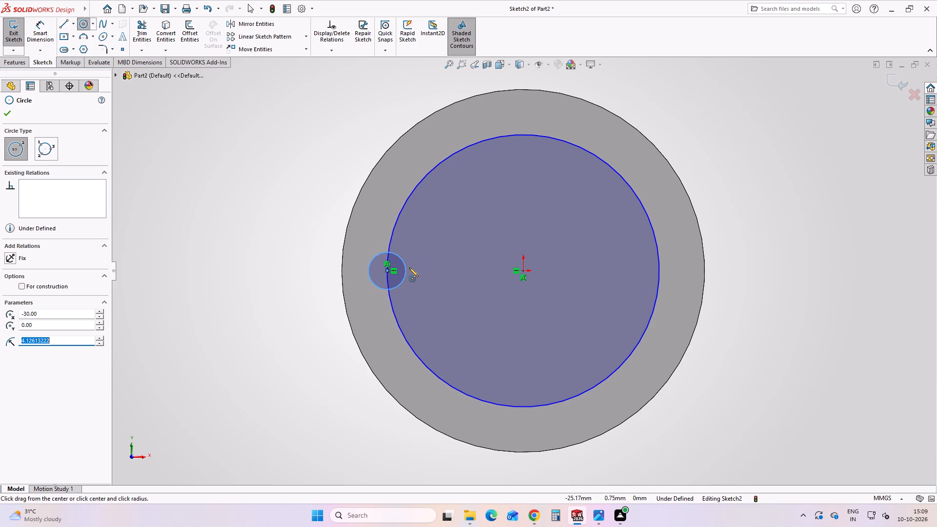
text(6.)
key(8)
key(Return)
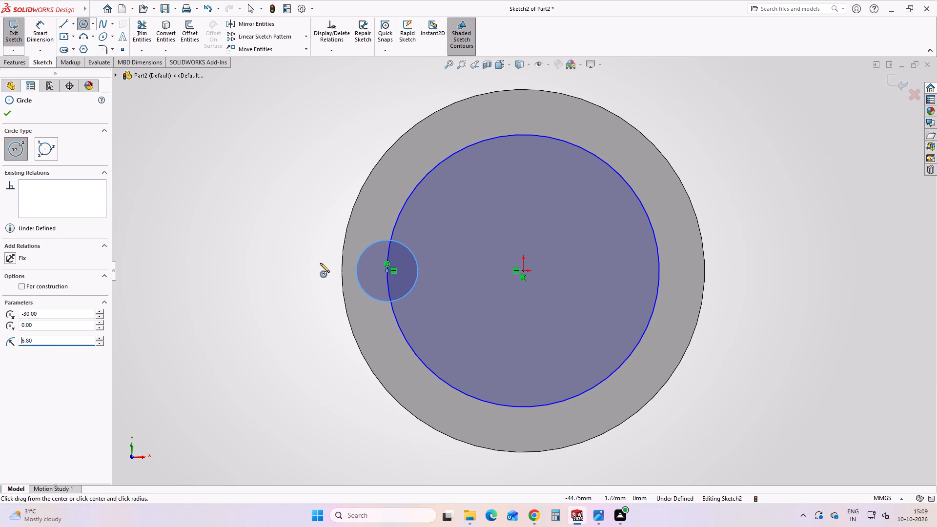
Sketch a circle of radius 3.4 mm centred on the top quadrant point of the 30 mm radius circle.
click(525, 136)
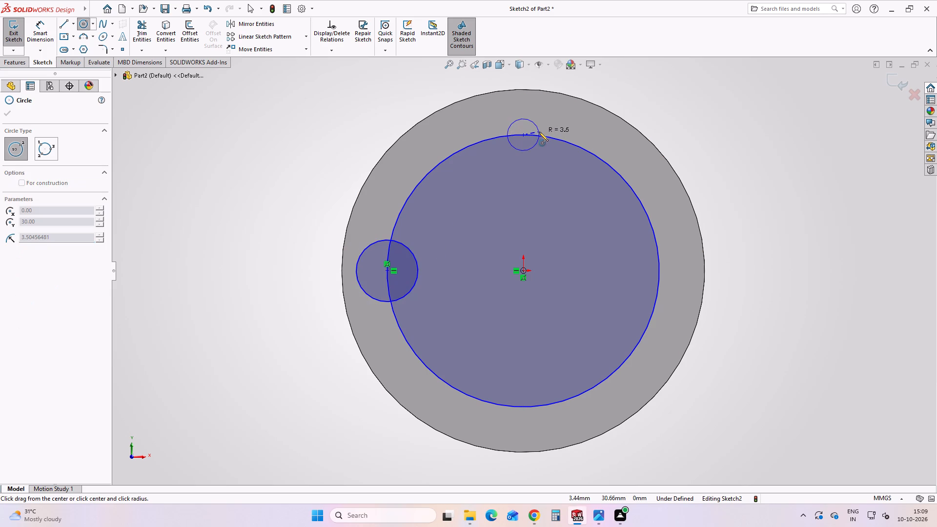
click(539, 132)
text(3.)
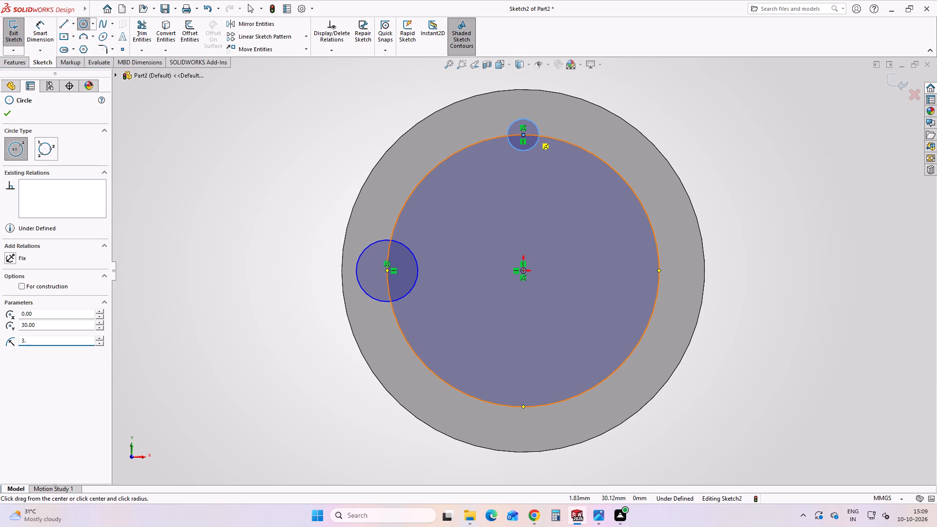
key(6)
key(BackSpace)
key(4)
key(Return)
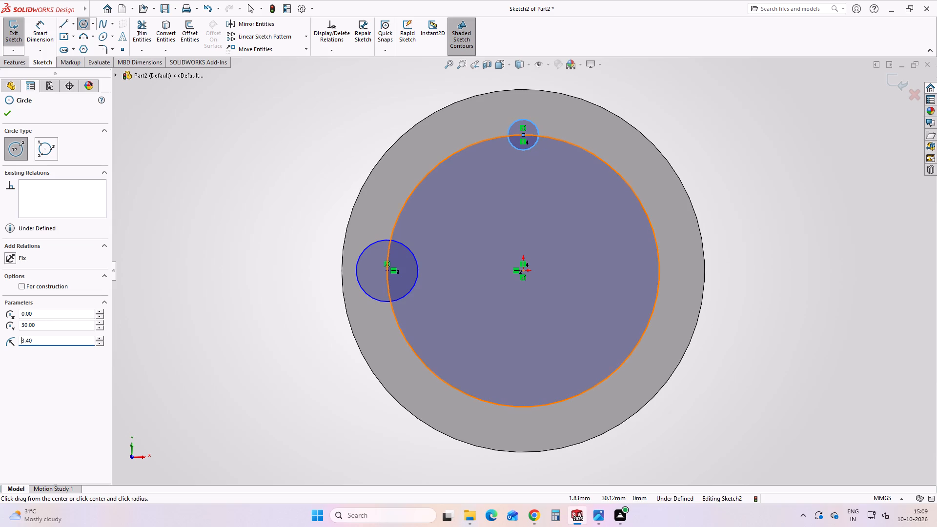
Sketch a circle of radius 3.4 mm centred on the right quadrant point of the 30 mm radius circle.
click(659, 273)
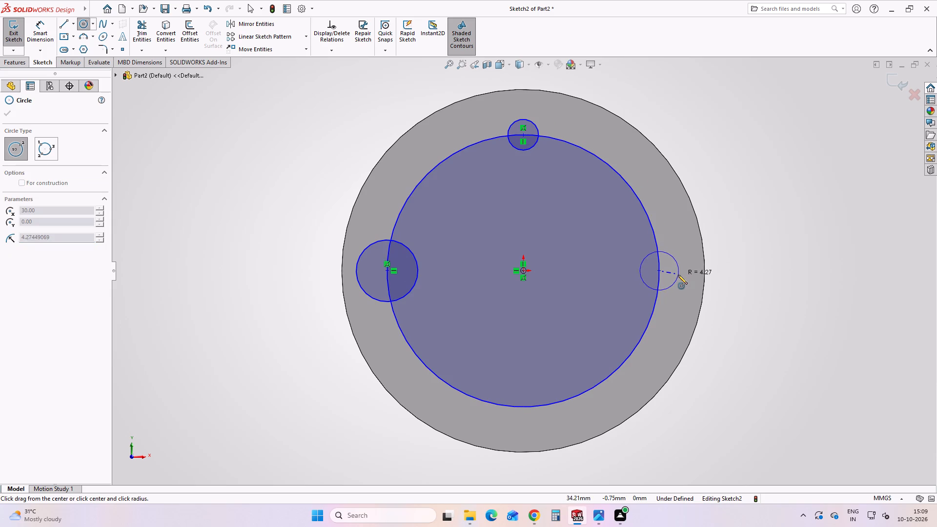
click(678, 275)
text(3.)
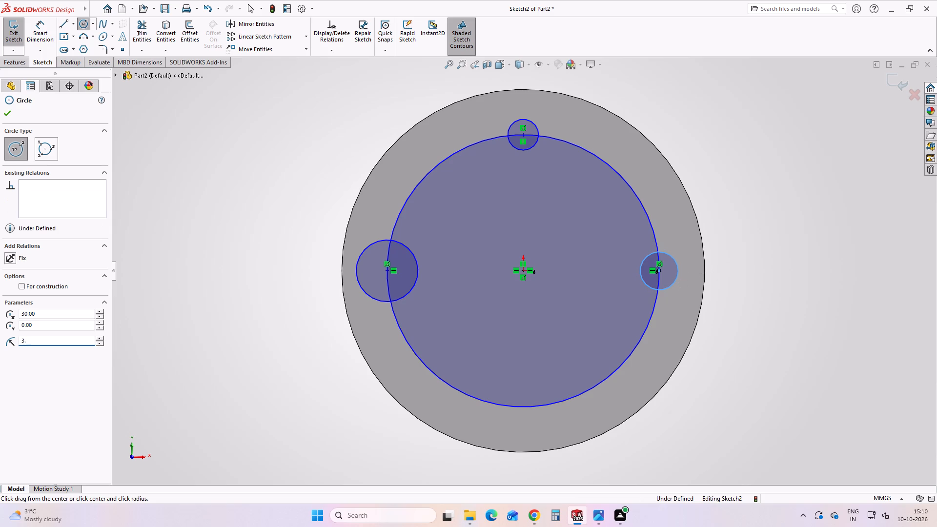
key(4)
key(Return)
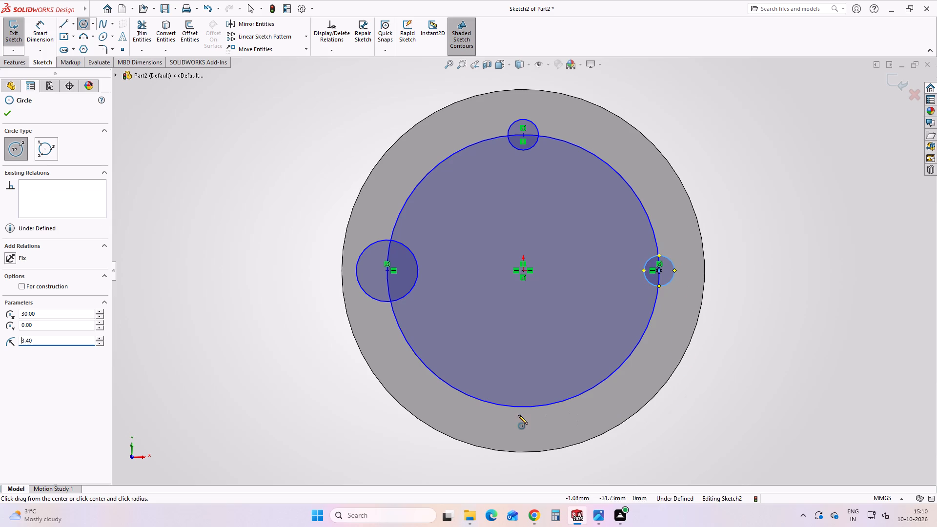
Sketch a circle of radius 3.4 mm centred on the bottom quadrant point of the 30 mm radius circle.
click(523, 407)
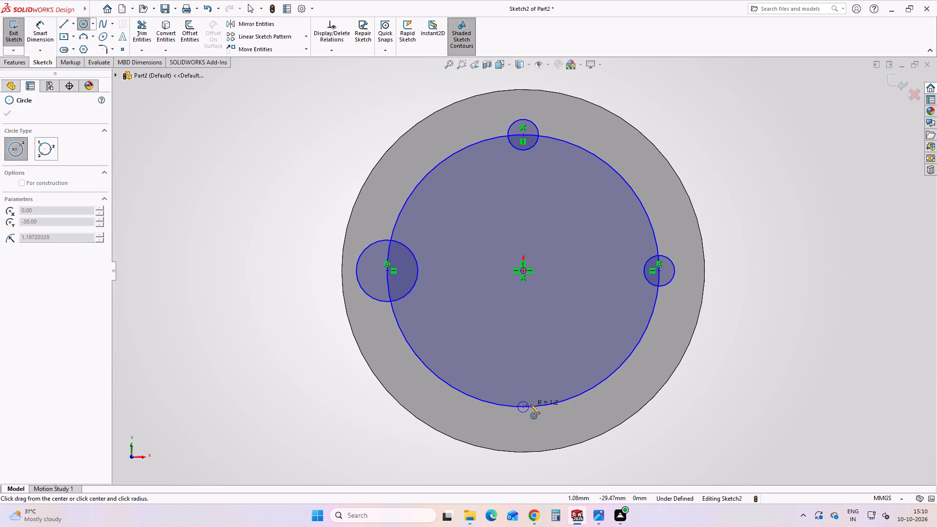
click(538, 413)
text(3.6)
key(BackSpace)
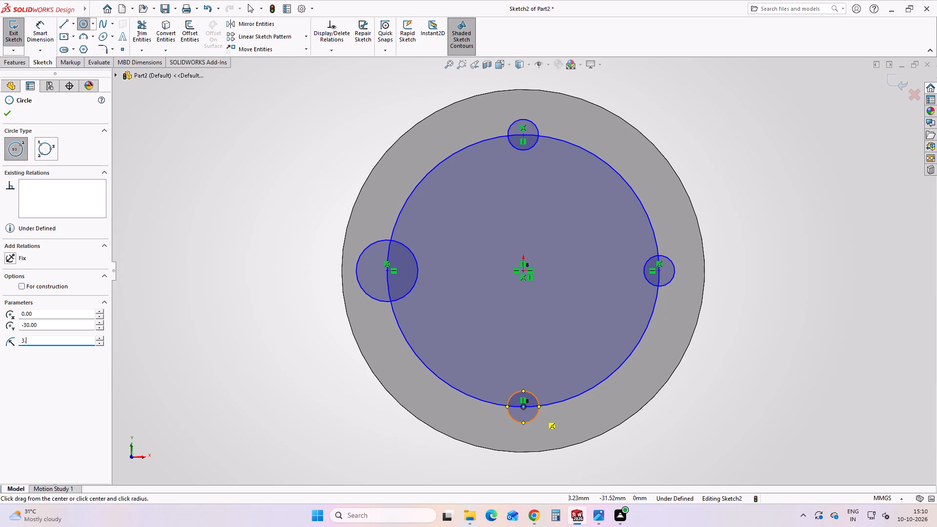
key(4)
key(Return)
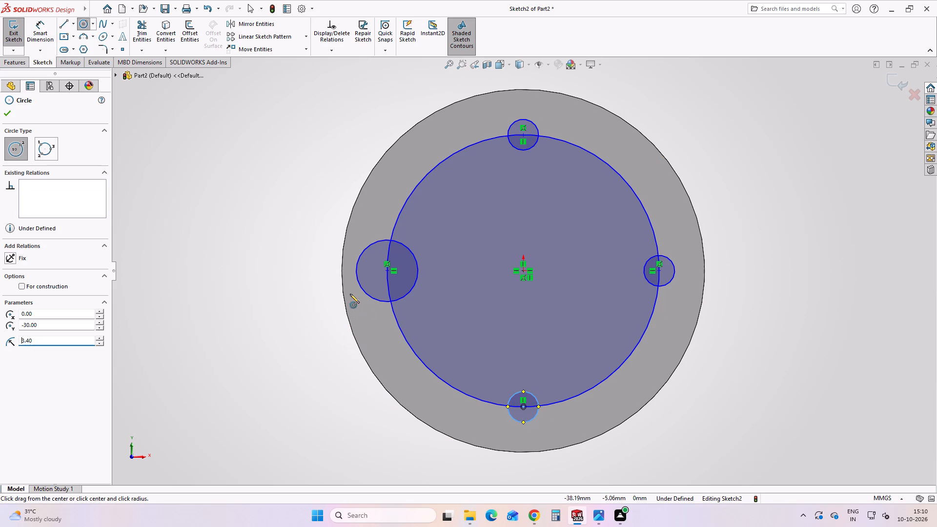
key(Escape)
Set the radius of the larger hole circle at the left quadrant point to 3.4 mm.
click(373, 295)
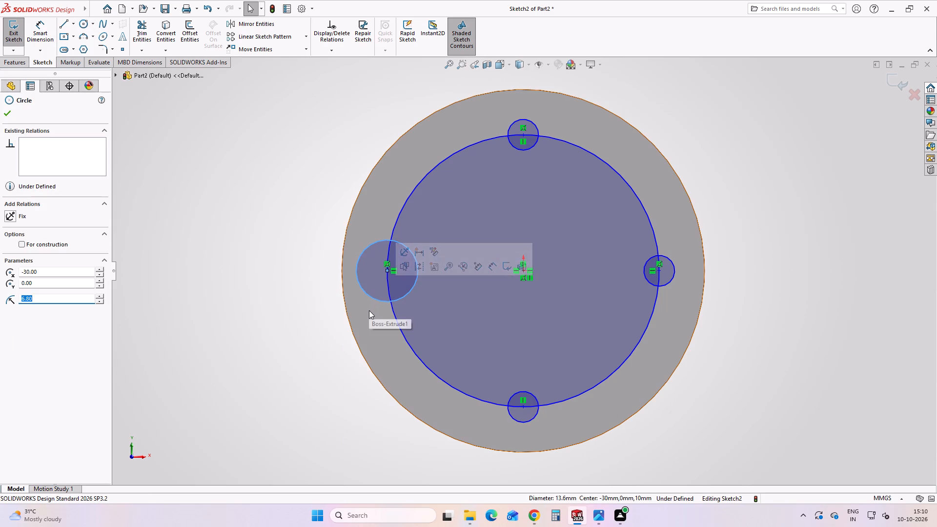
text(3.)
key(4)
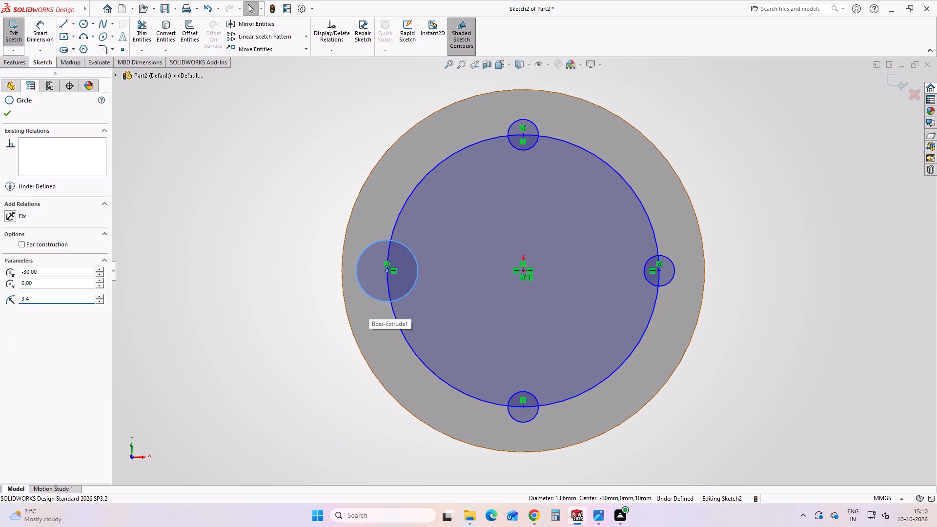
key(Return)
click(1, 118)
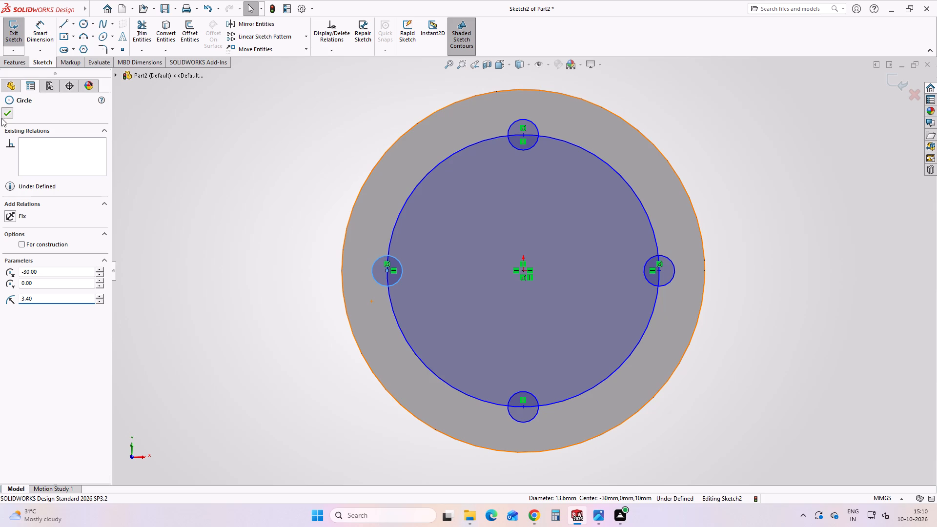
click(229, 175)
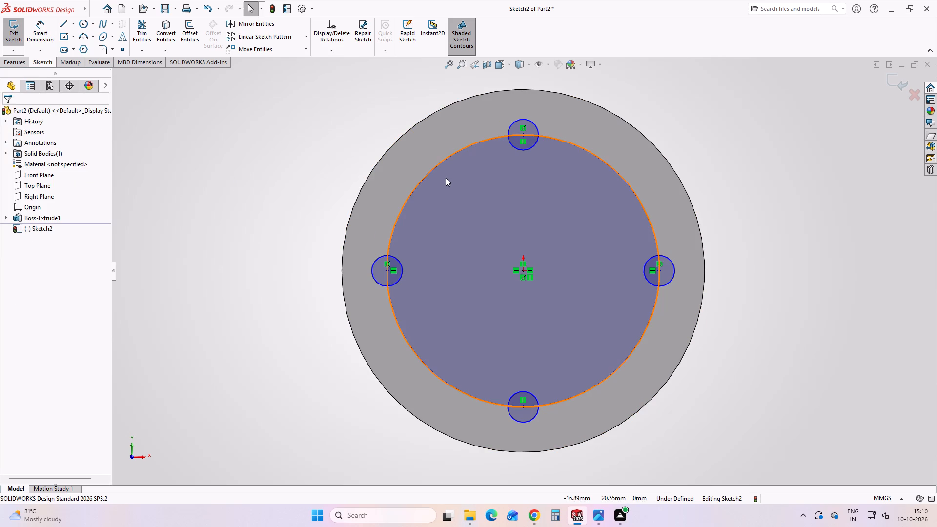
Convert the origin-centred 30 mm radius circle to construction geometry.
click(434, 166)
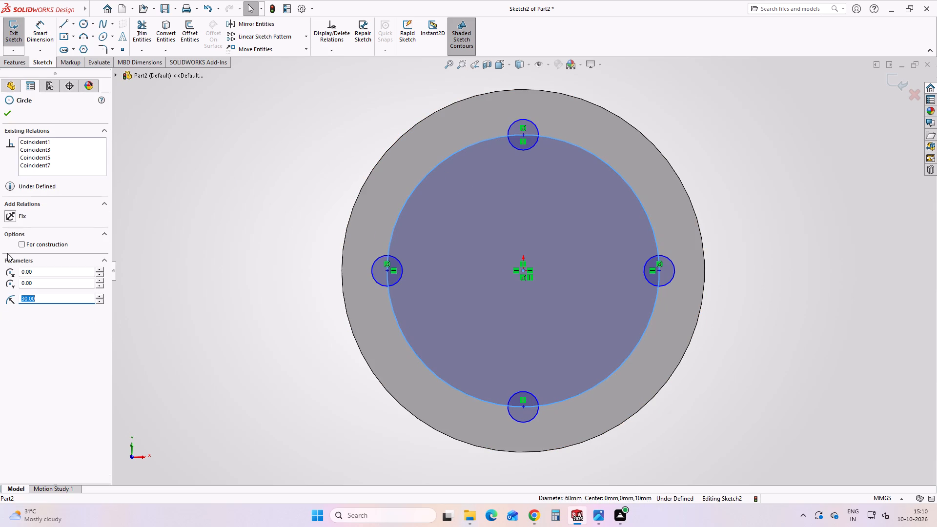
click(23, 243)
click(208, 251)
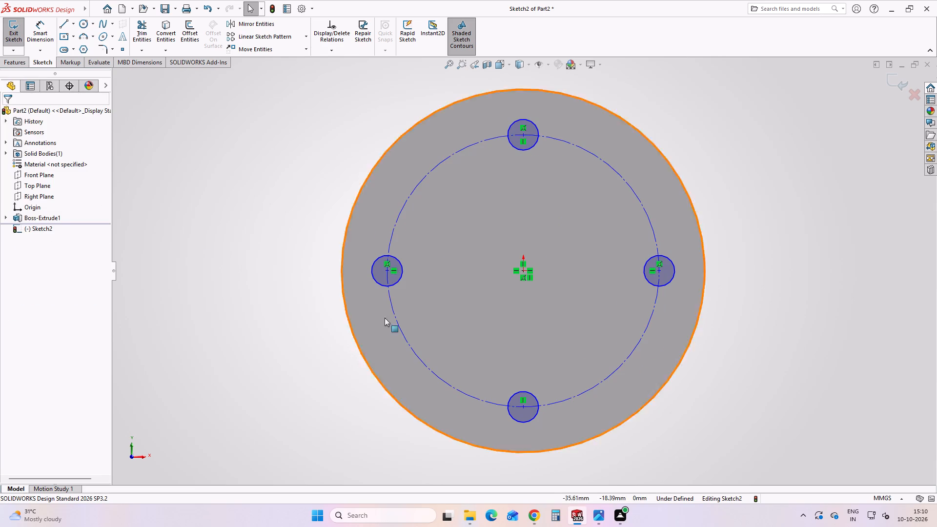
Consult the 01-Body drawing in Photos, and in SOLIDWORKS dimension the top hole circle at 6.8 mm and the construction circle at 60 mm diameter.
click(599, 519)
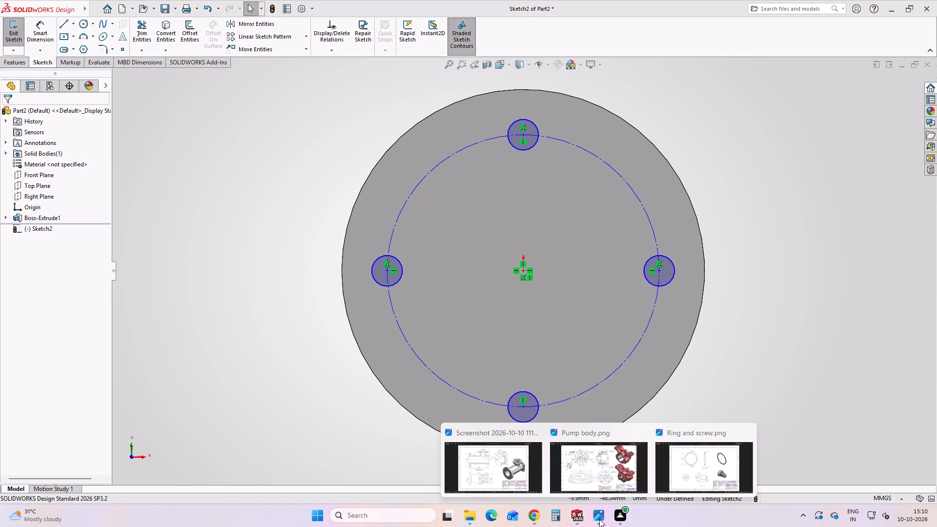
click(501, 479)
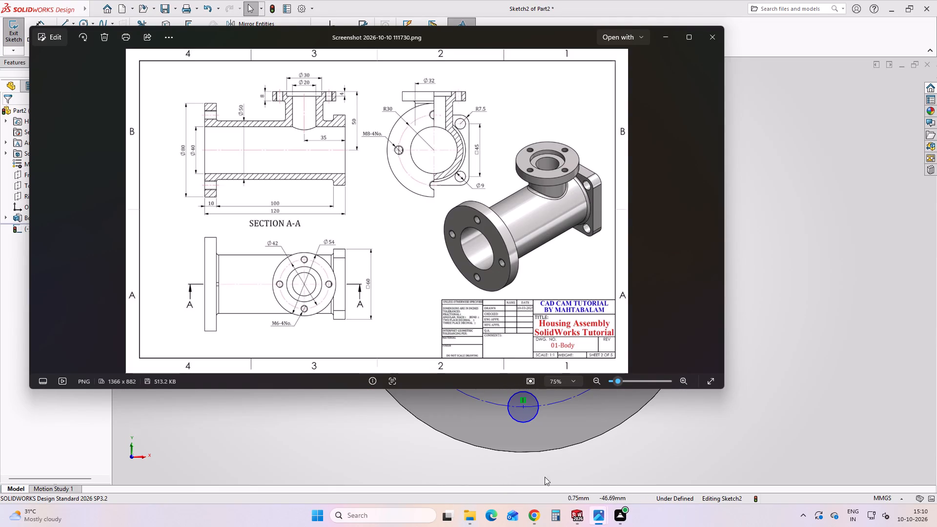
click(595, 520)
click(846, 381)
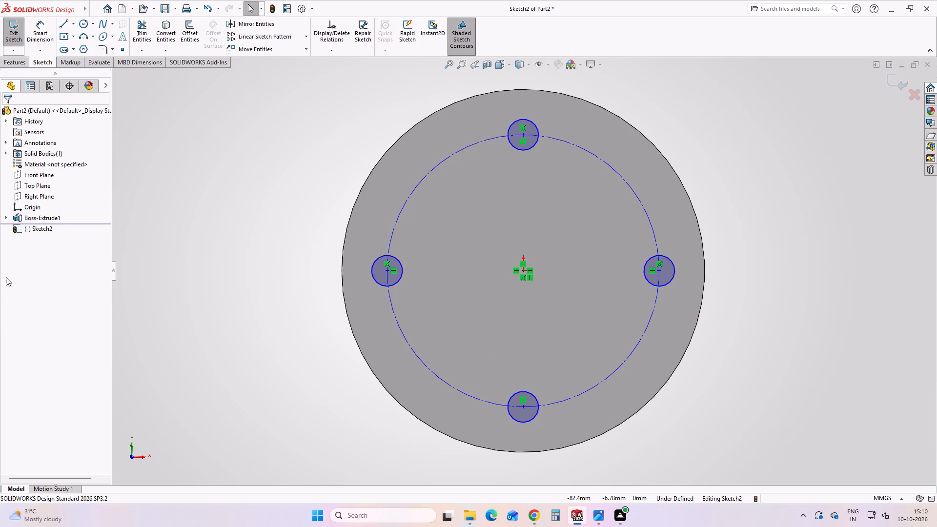
click(40, 35)
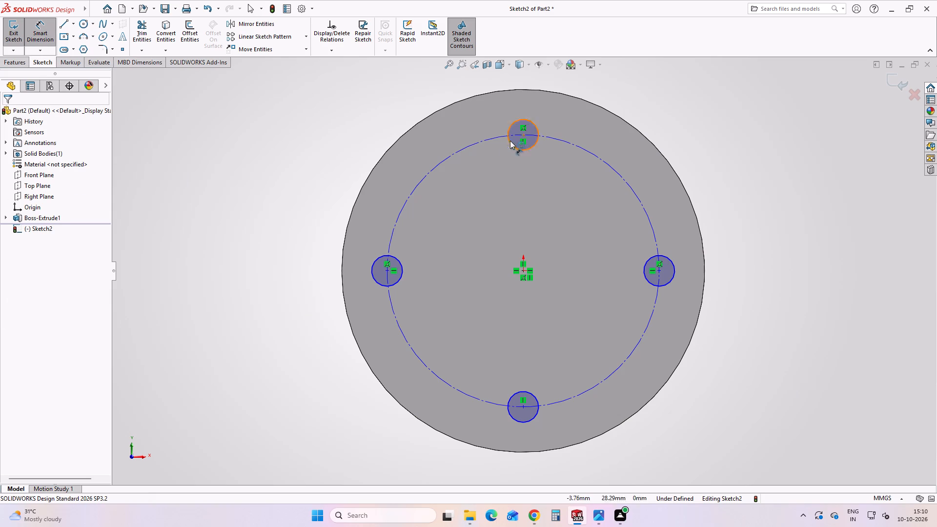
click(534, 128)
click(626, 102)
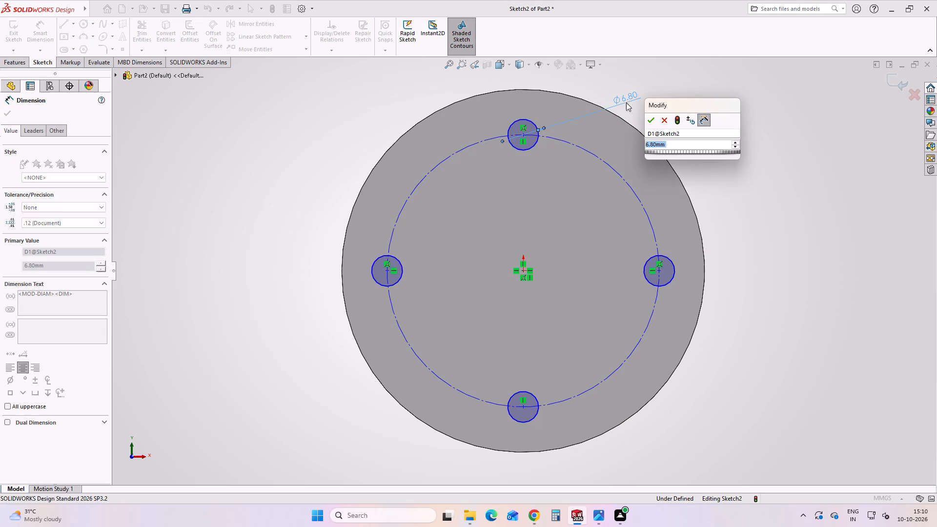
click(653, 123)
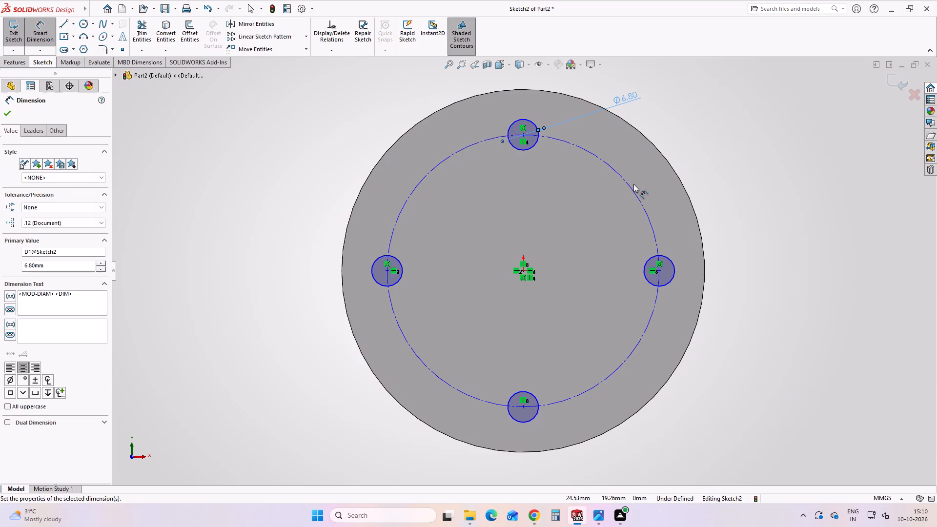
click(632, 185)
click(714, 124)
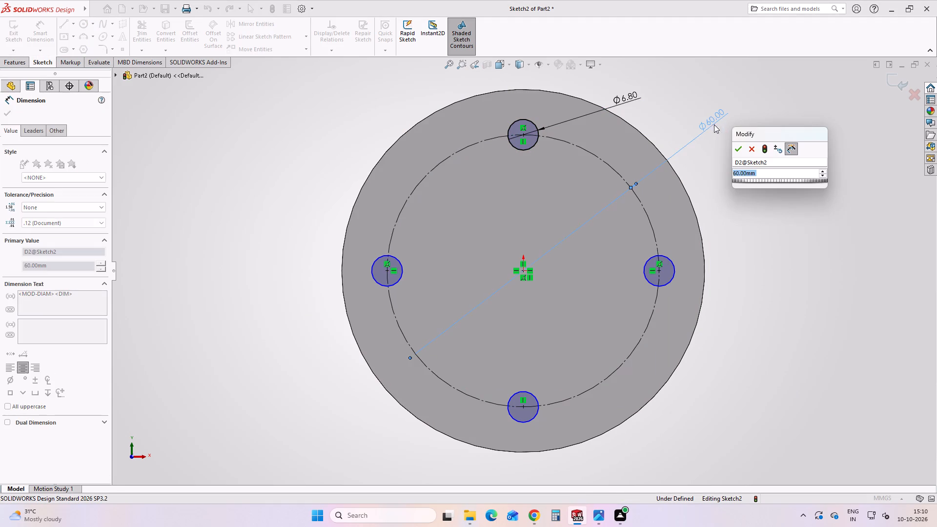
click(740, 153)
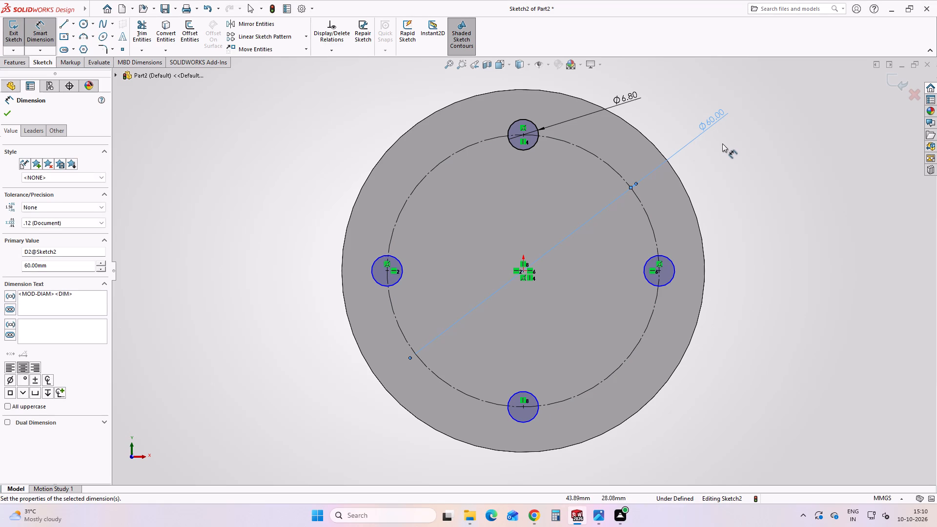
click(753, 150)
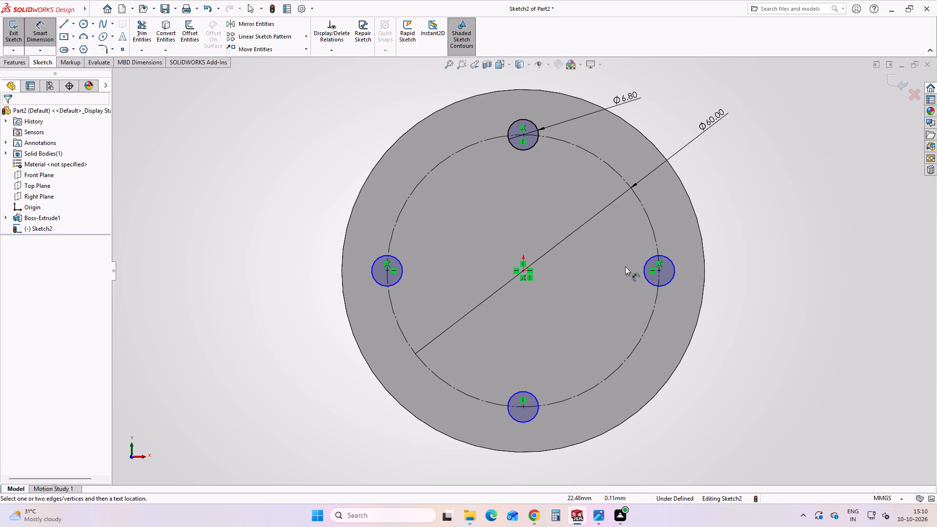
Dimension the right, bottom and left hole circles at 6.8 mm diameter each.
click(672, 258)
click(756, 232)
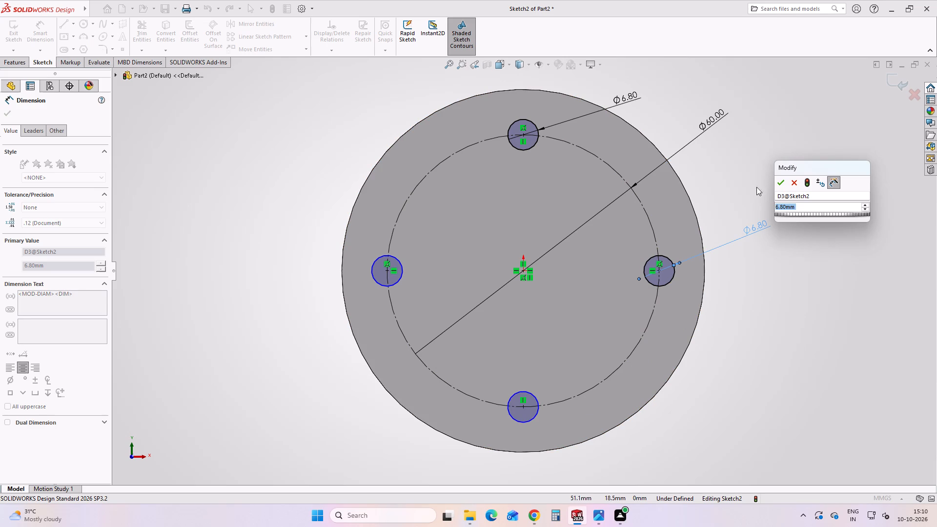
click(784, 184)
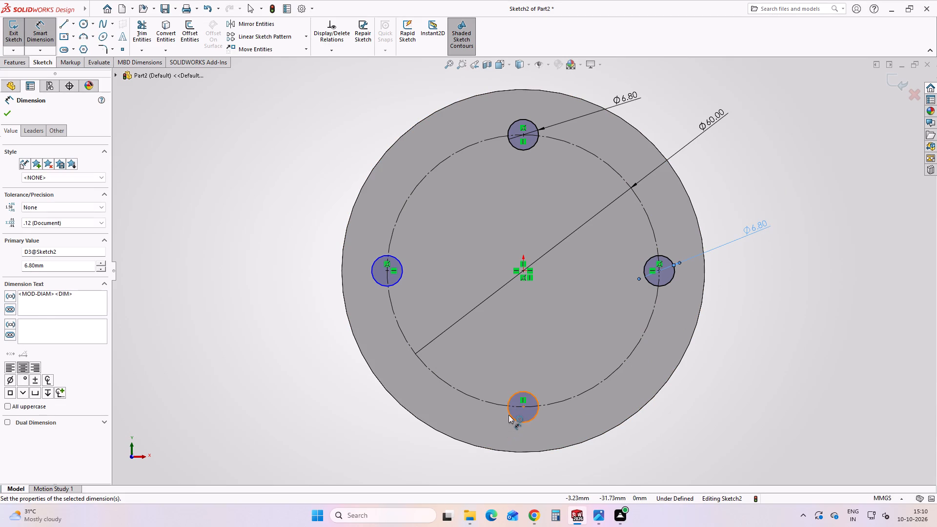
click(509, 415)
click(659, 428)
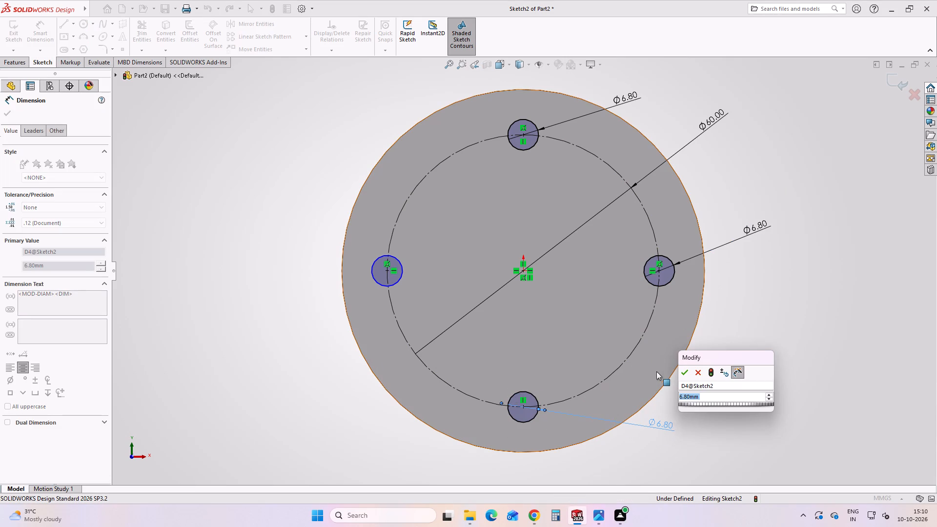
click(682, 373)
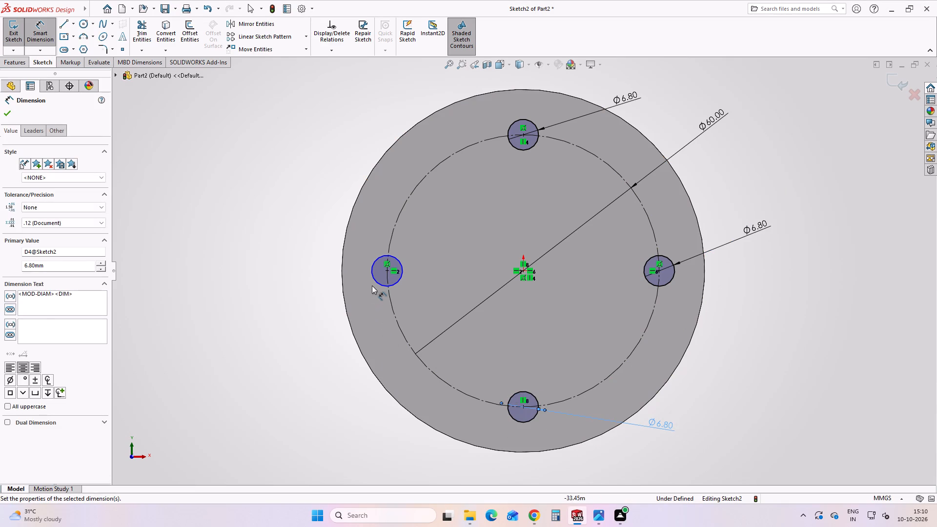
click(375, 282)
click(280, 294)
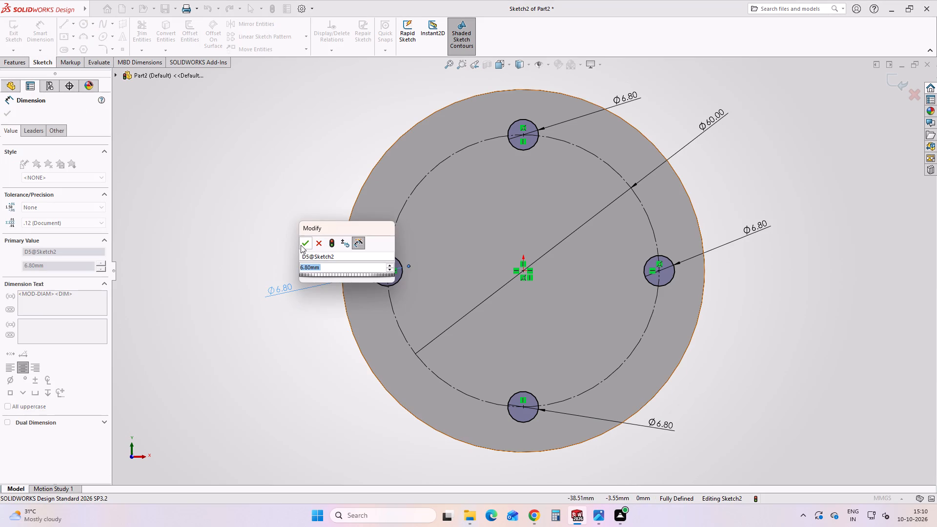
click(303, 246)
click(223, 264)
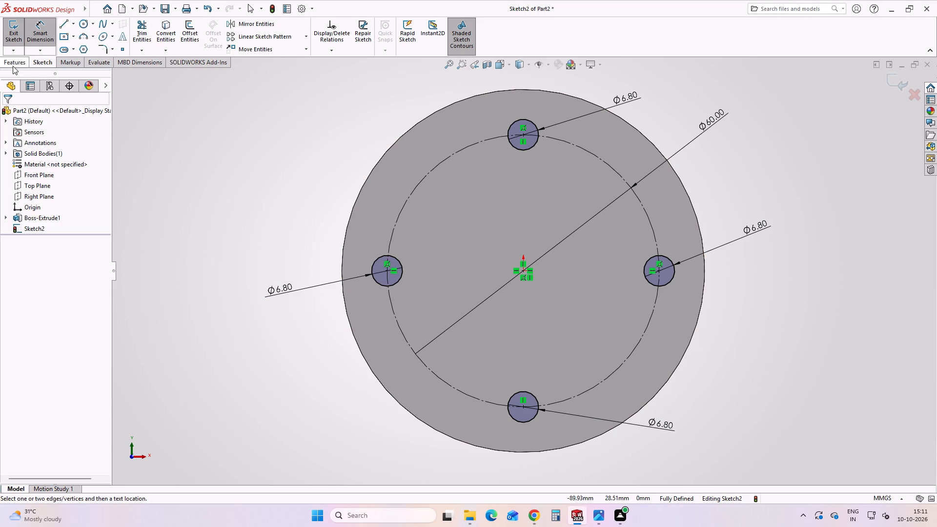
Cut the four hole circles into the disc with a blind Extruded Cut 10 mm deep.
click(13, 69)
click(16, 59)
click(150, 35)
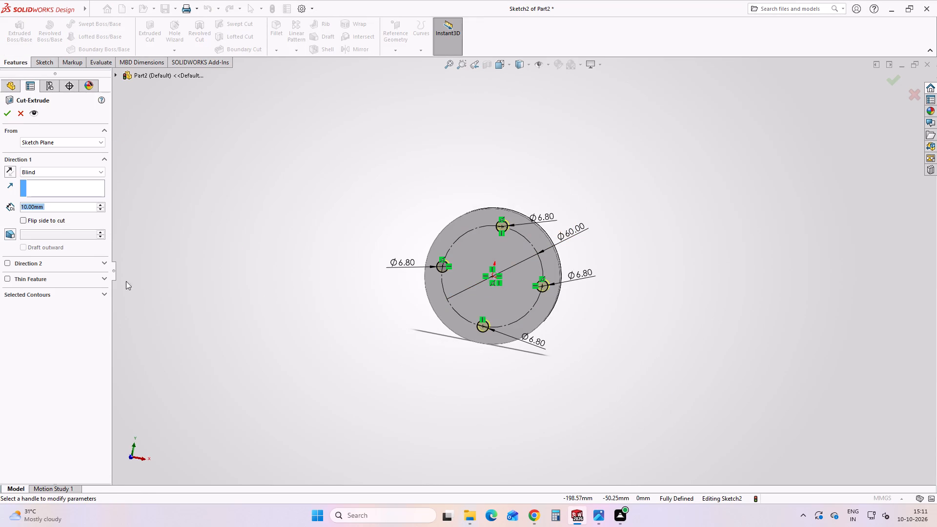
click(5, 111)
click(362, 196)
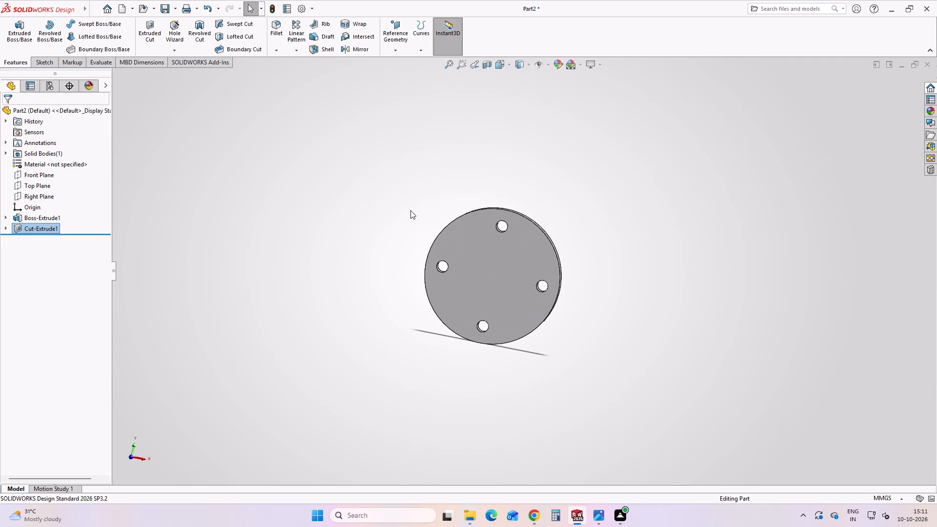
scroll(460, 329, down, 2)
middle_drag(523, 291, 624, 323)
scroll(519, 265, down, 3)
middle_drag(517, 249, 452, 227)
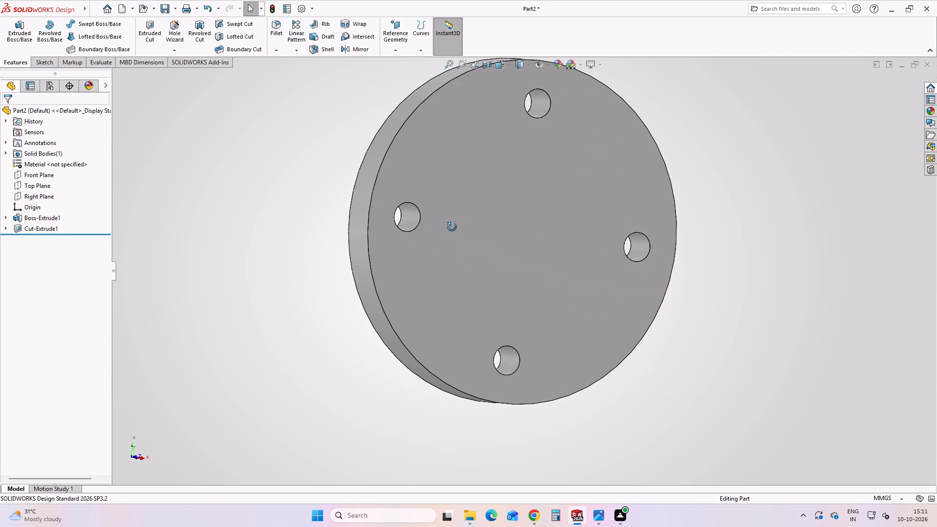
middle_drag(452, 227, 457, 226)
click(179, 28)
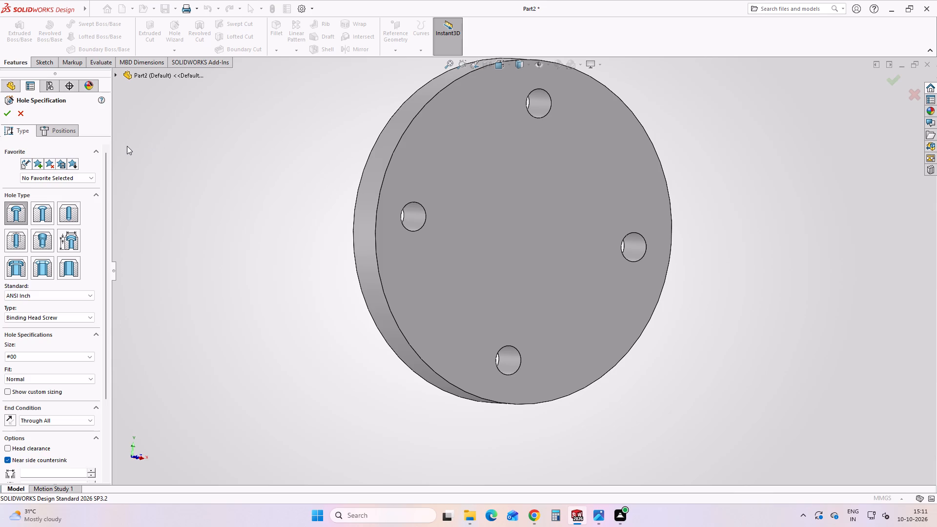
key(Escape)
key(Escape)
Delete the extruded cut that makes the four 6.8 mm holes in the disc, without deleting its absorbed sketch.
scroll(407, 145, up, 2)
middle_drag(488, 207, 438, 223)
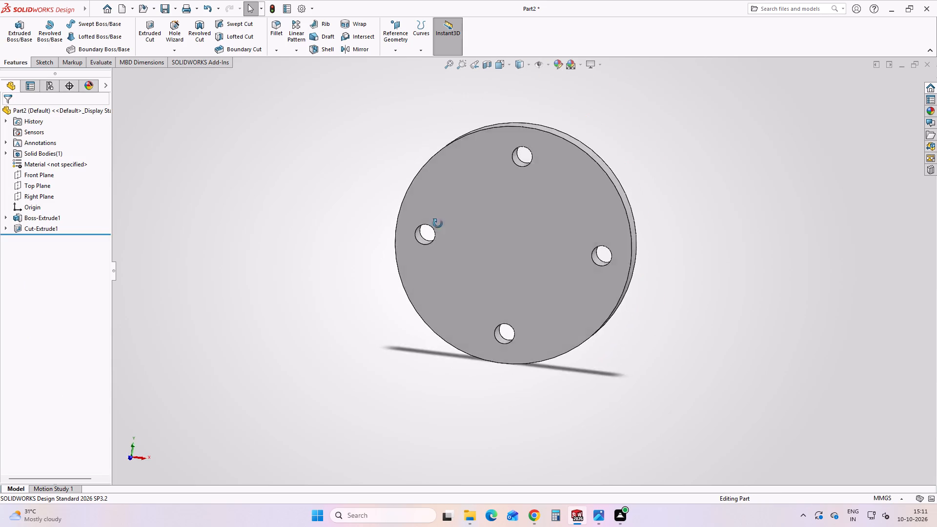
middle_drag(438, 223, 453, 213)
scroll(457, 213, up, 1)
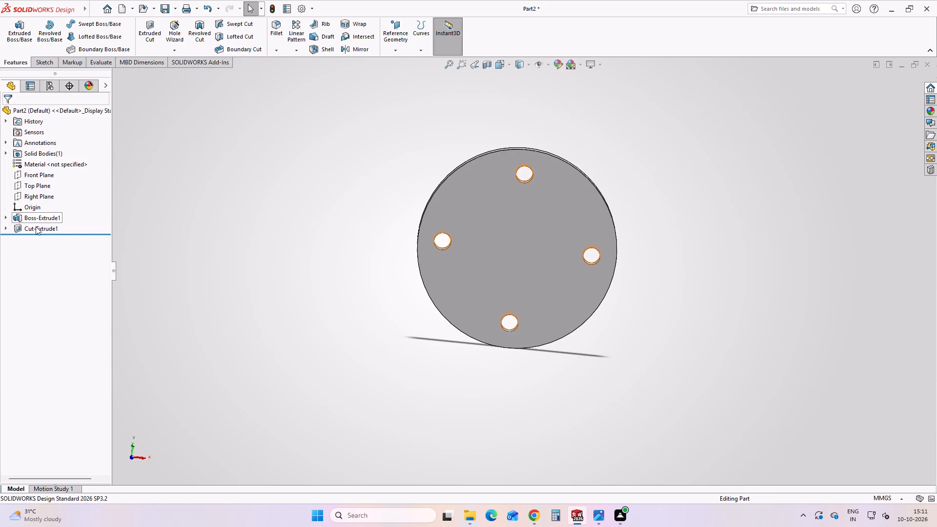
click(36, 226)
right_click(36, 226)
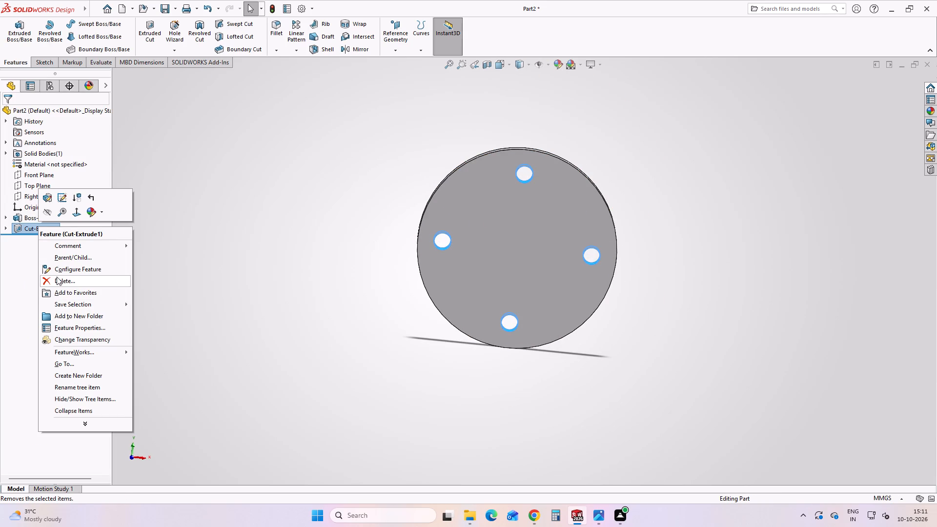
click(57, 277)
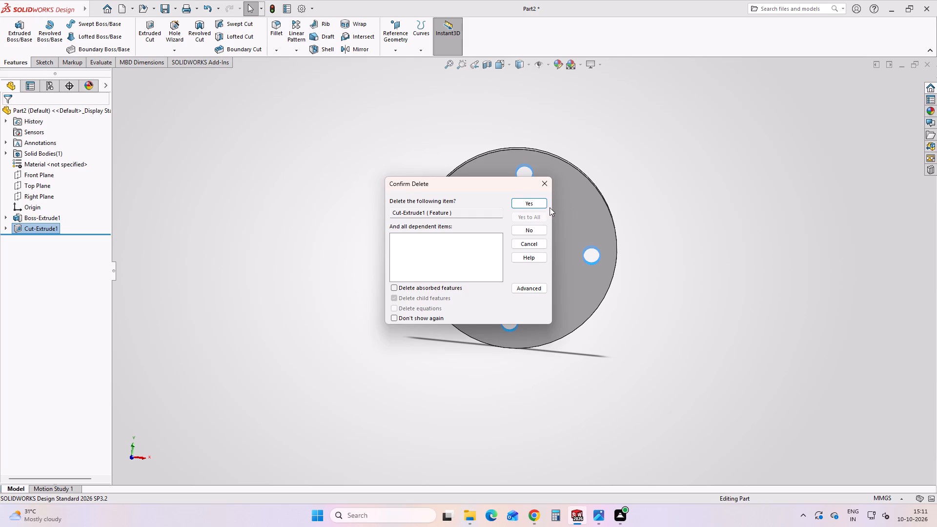
click(544, 204)
click(291, 284)
scroll(563, 261, down, 2)
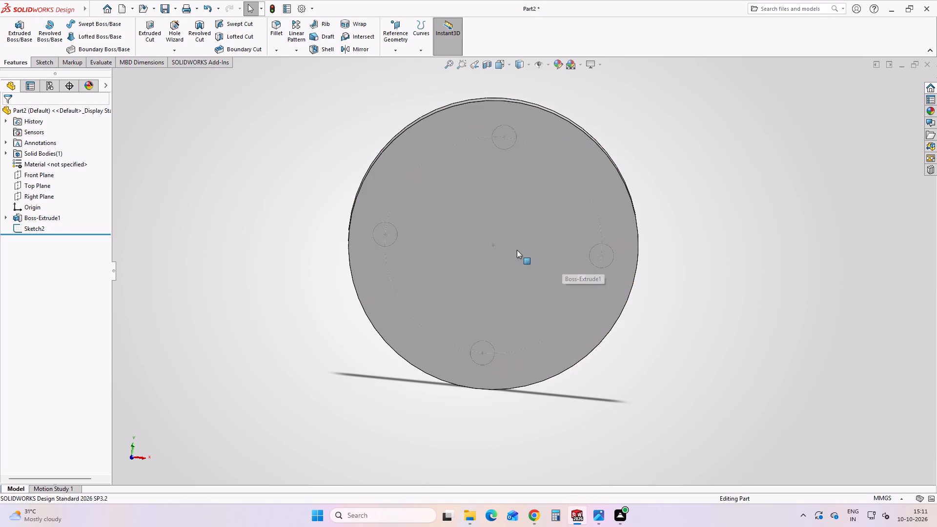
Delete the leftover sketch with the four 6.8 mm hole circles and the 60 mm construction circle.
click(41, 229)
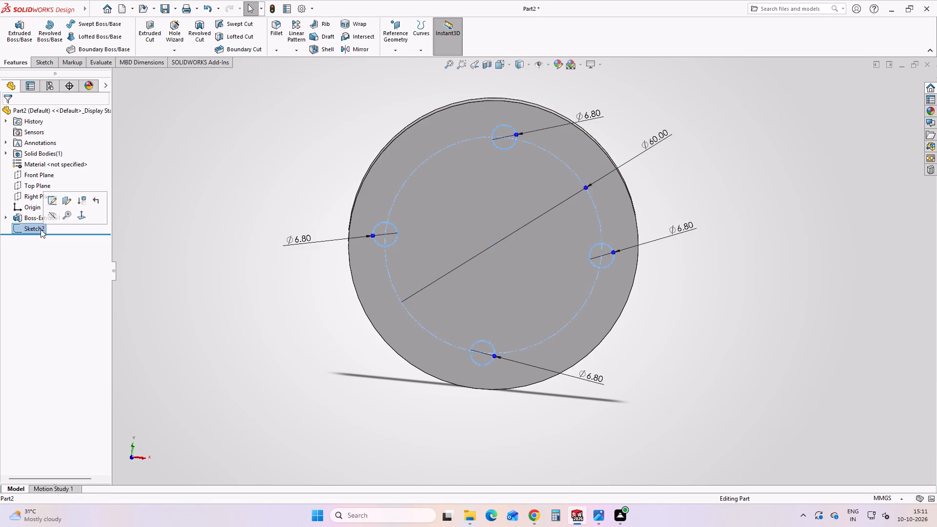
right_click(41, 229)
click(77, 299)
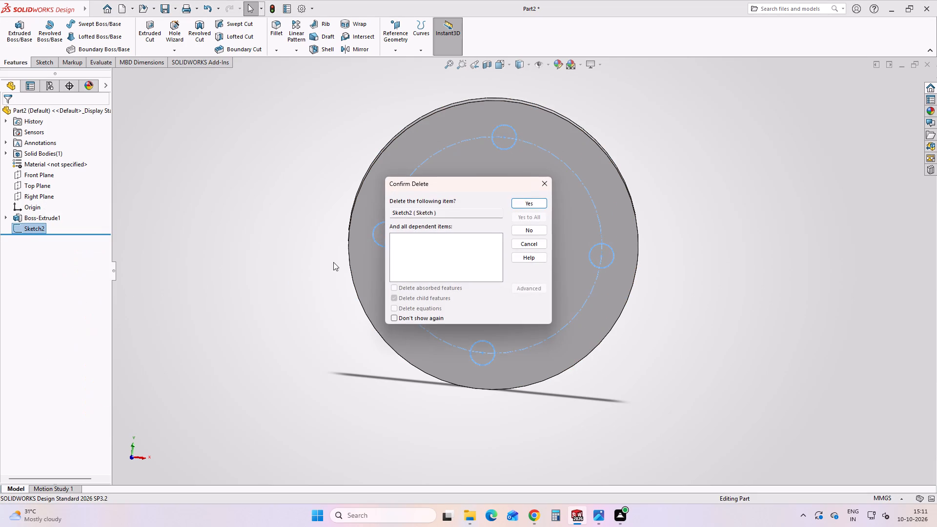
click(526, 206)
click(174, 186)
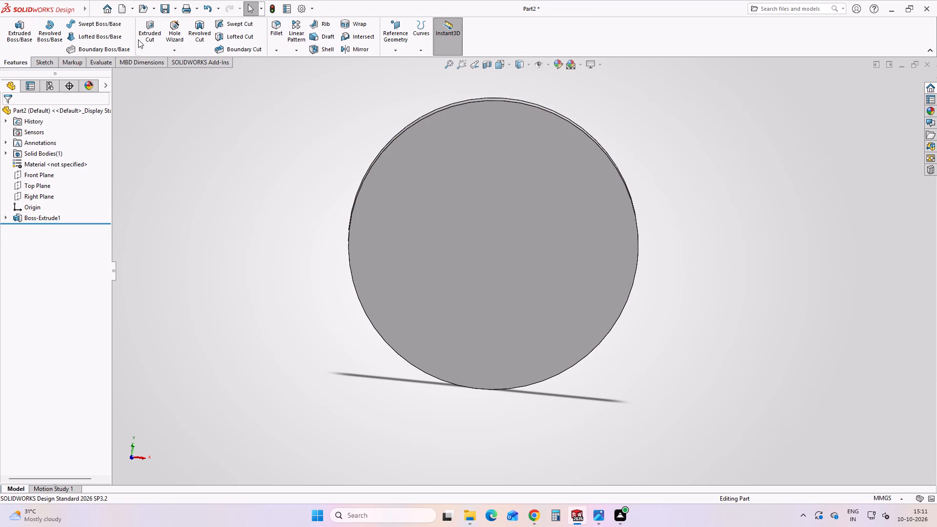
Set up the Hole Wizard for a straight tap: ANSI Metric, Bottoming Tapped Hole, size M8x1.0, and view the disc from the front.
click(176, 44)
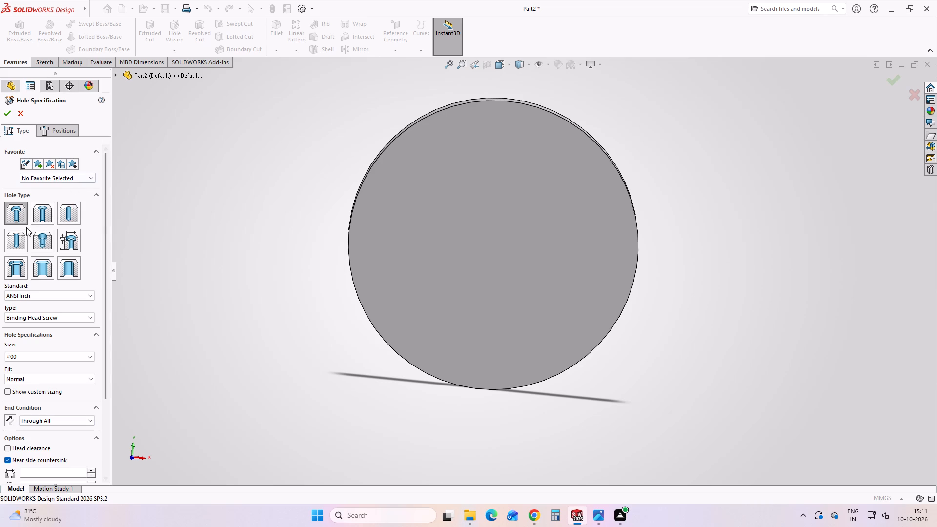
click(16, 242)
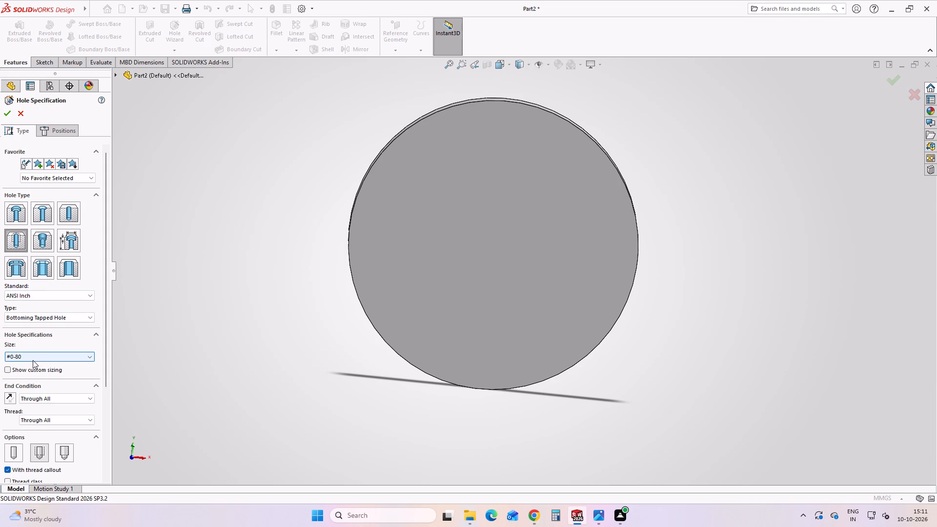
click(43, 297)
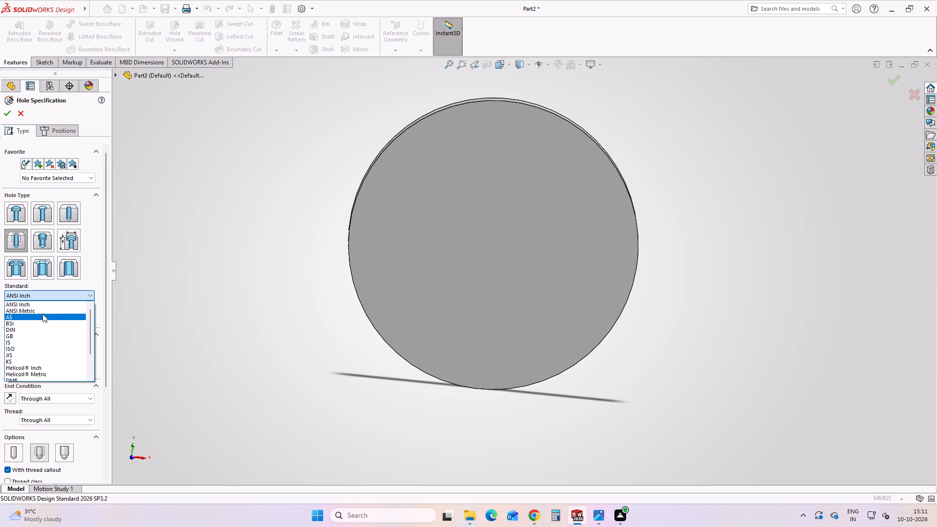
click(42, 313)
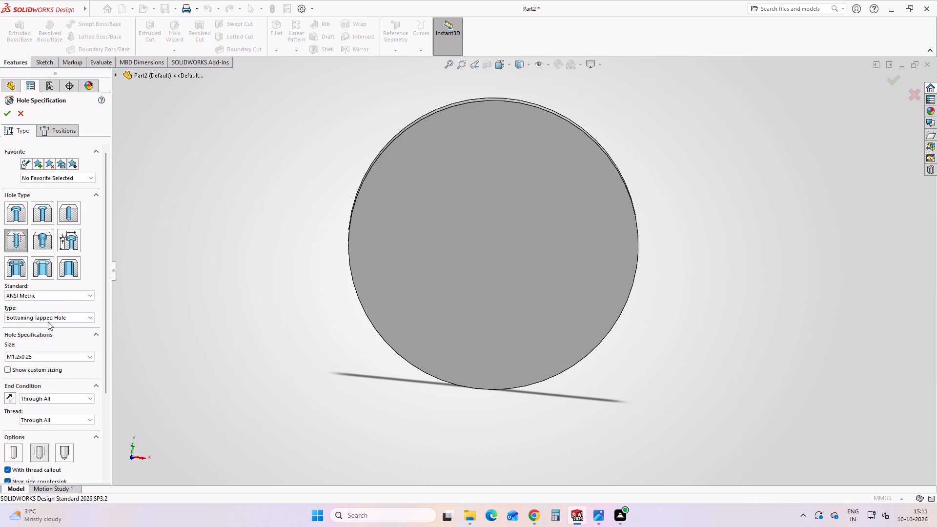
click(37, 357)
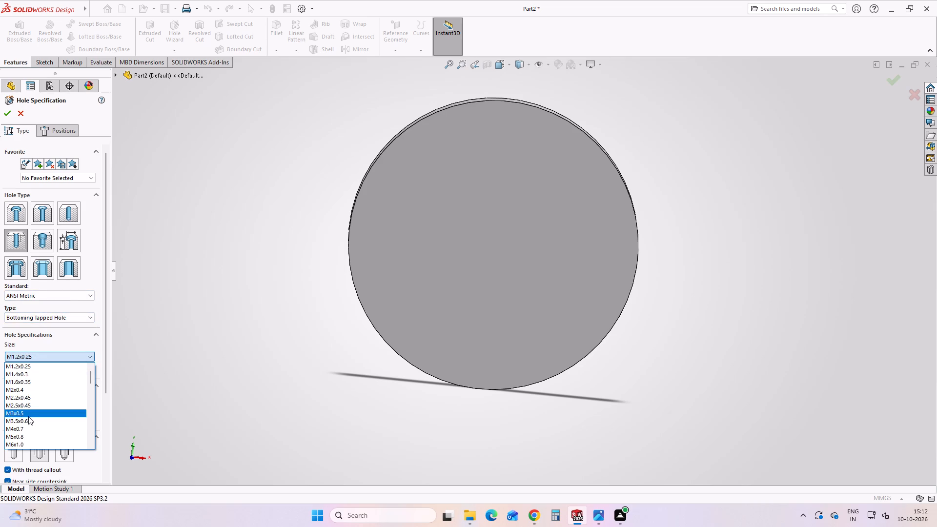
scroll(30, 422, down, 2)
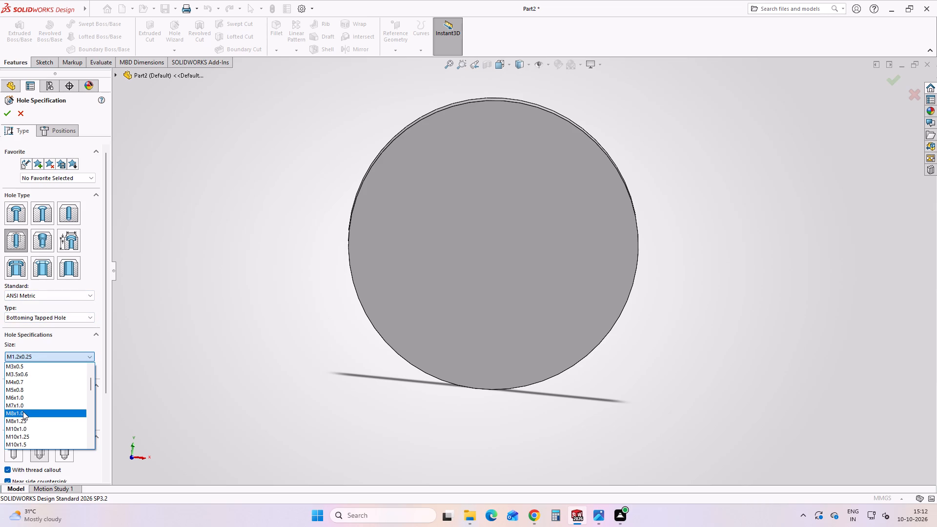
click(23, 411)
click(474, 237)
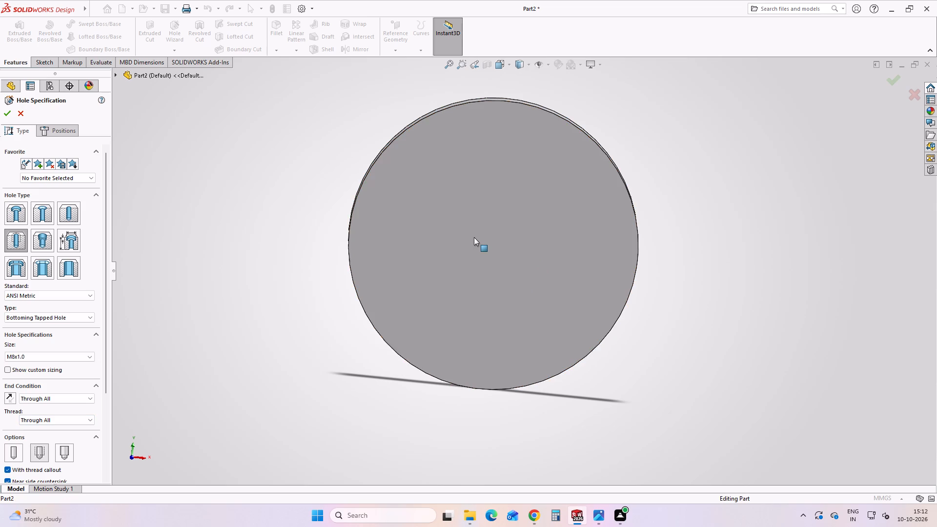
click(500, 65)
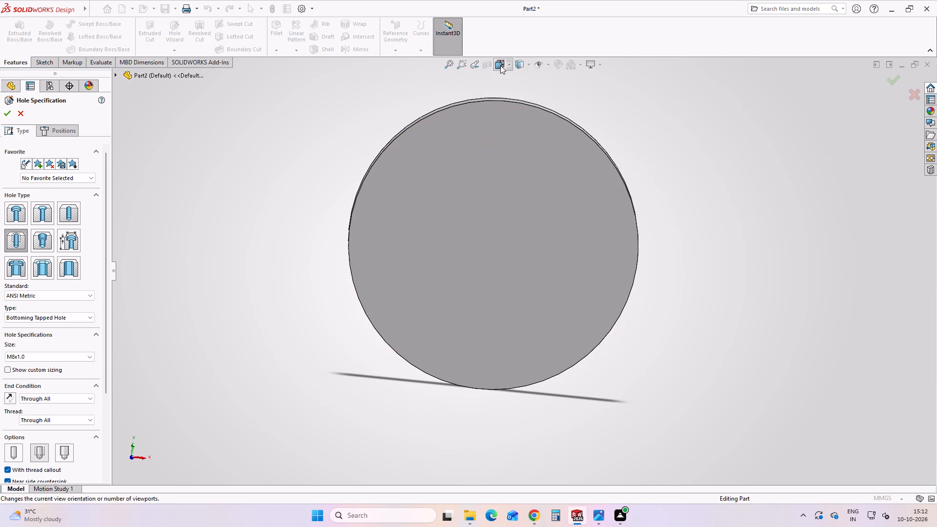
click(406, 272)
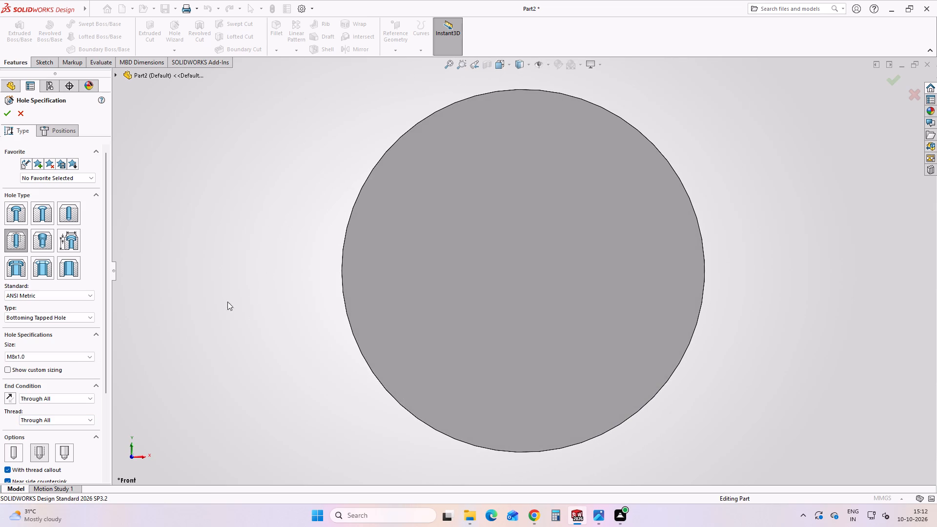
scroll(53, 367, down, 4)
scroll(59, 361, up, 2)
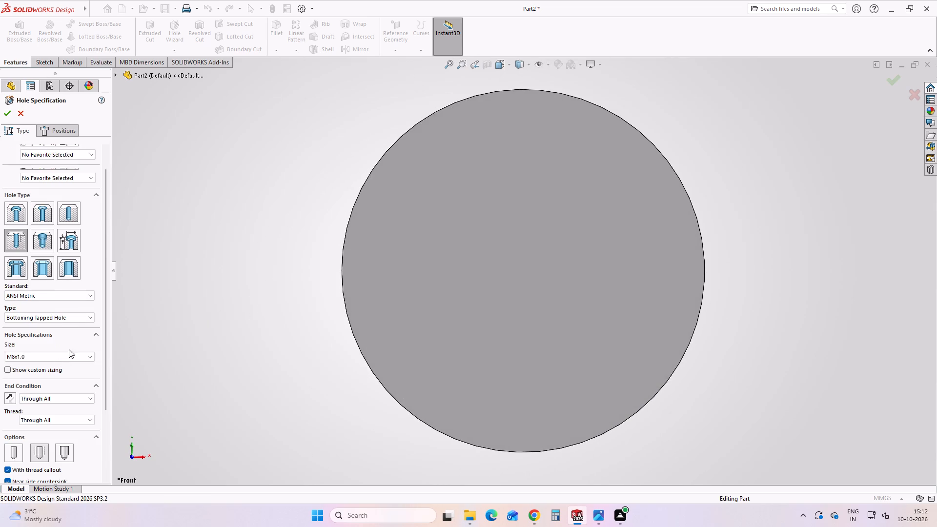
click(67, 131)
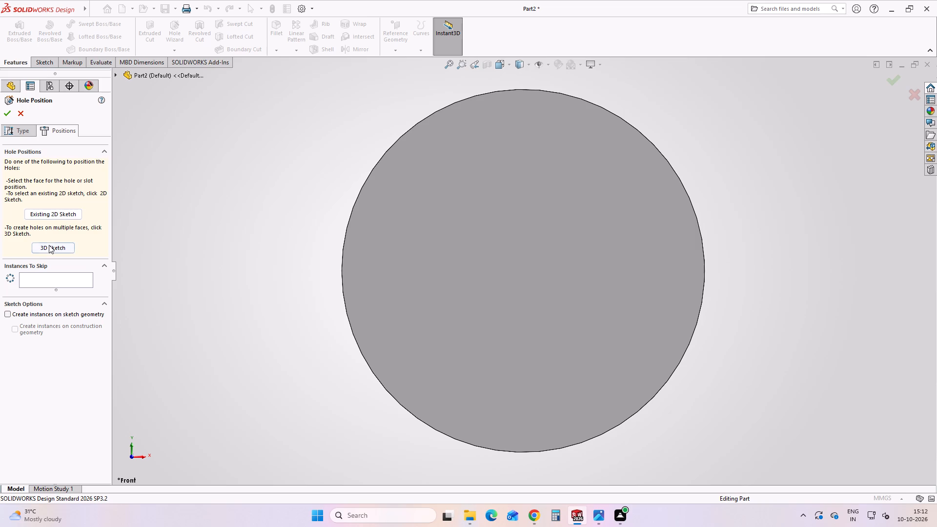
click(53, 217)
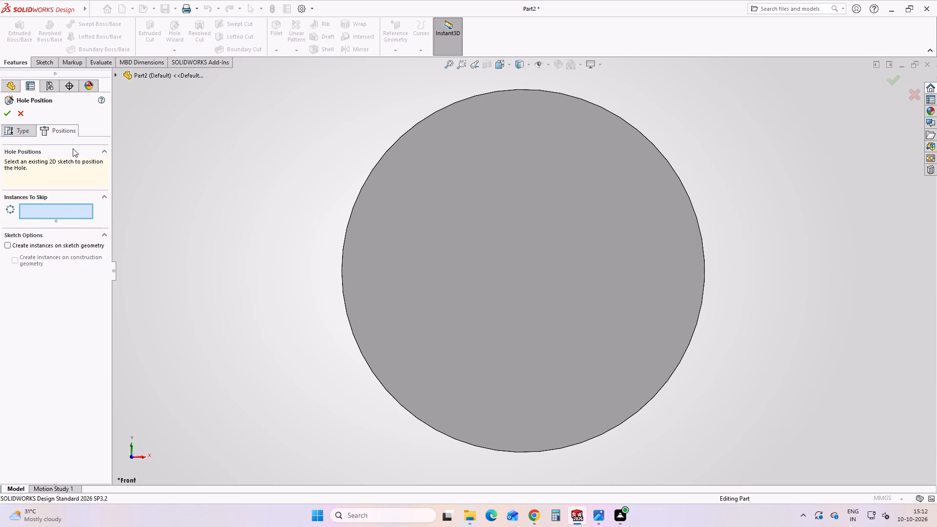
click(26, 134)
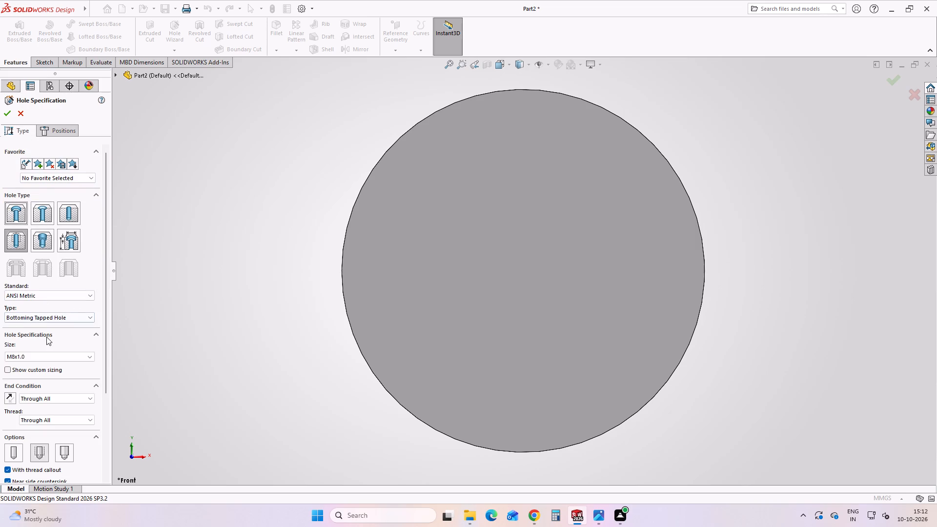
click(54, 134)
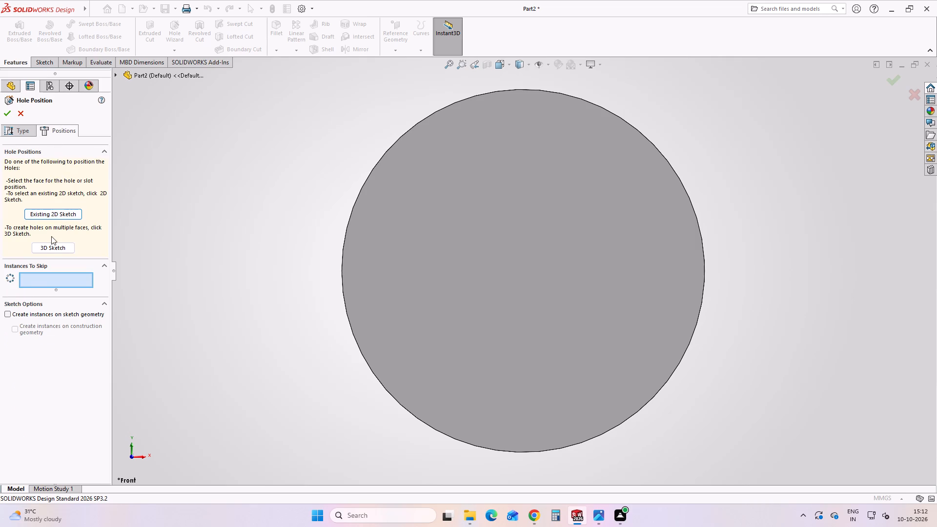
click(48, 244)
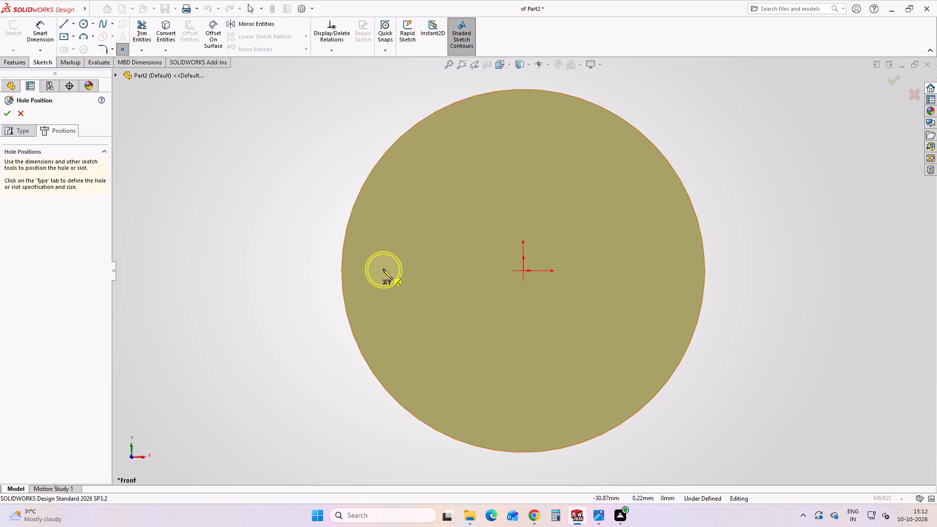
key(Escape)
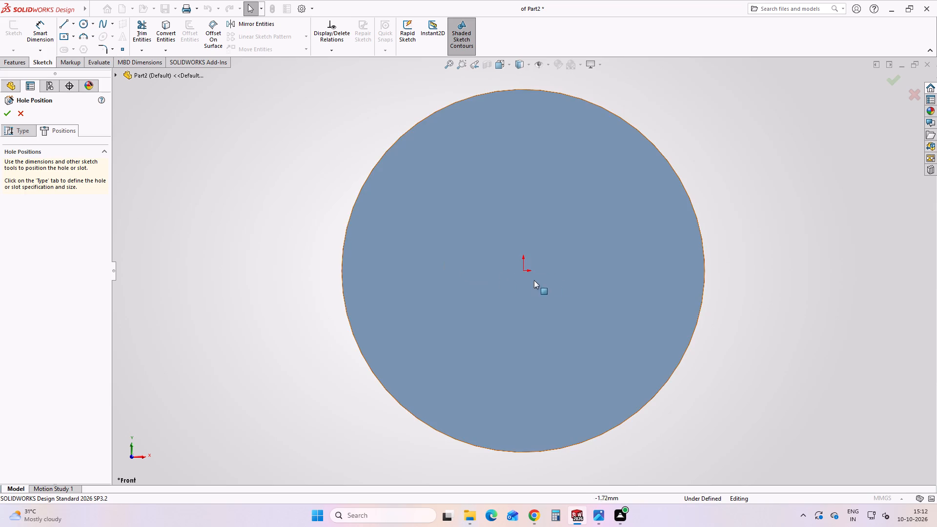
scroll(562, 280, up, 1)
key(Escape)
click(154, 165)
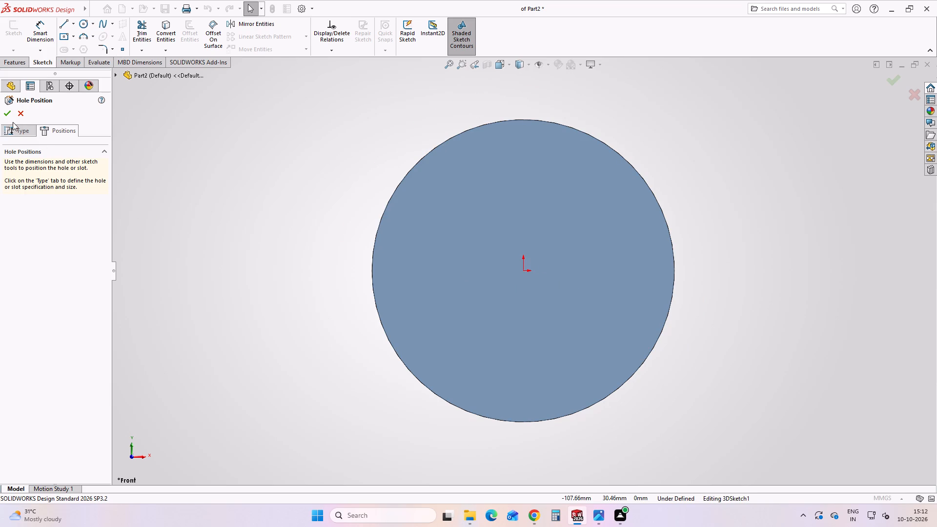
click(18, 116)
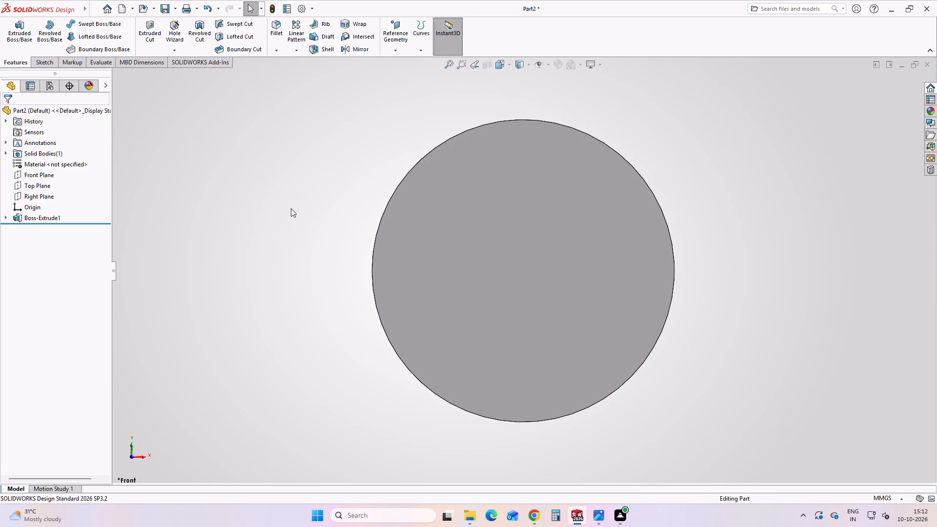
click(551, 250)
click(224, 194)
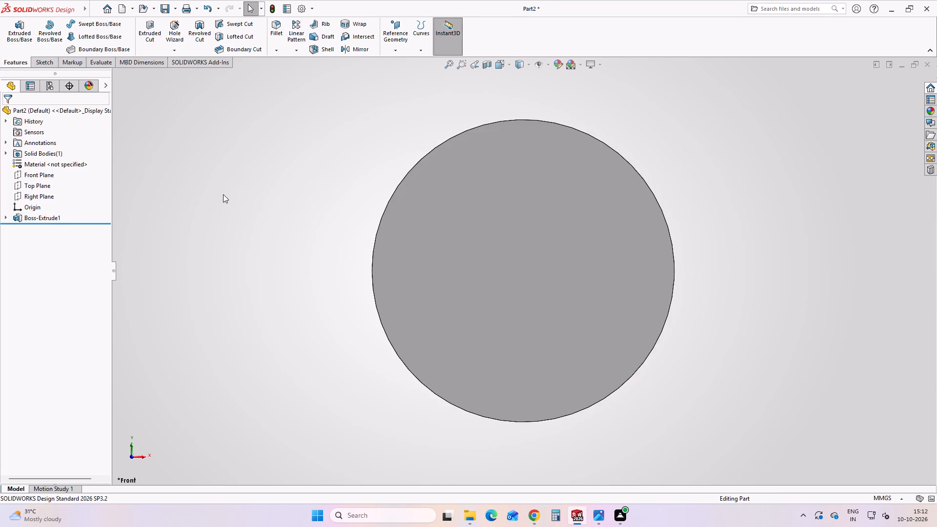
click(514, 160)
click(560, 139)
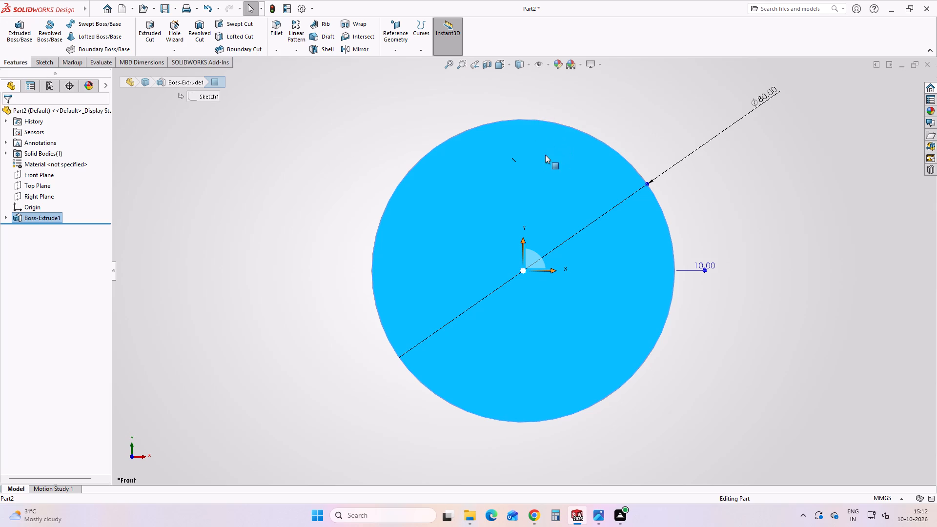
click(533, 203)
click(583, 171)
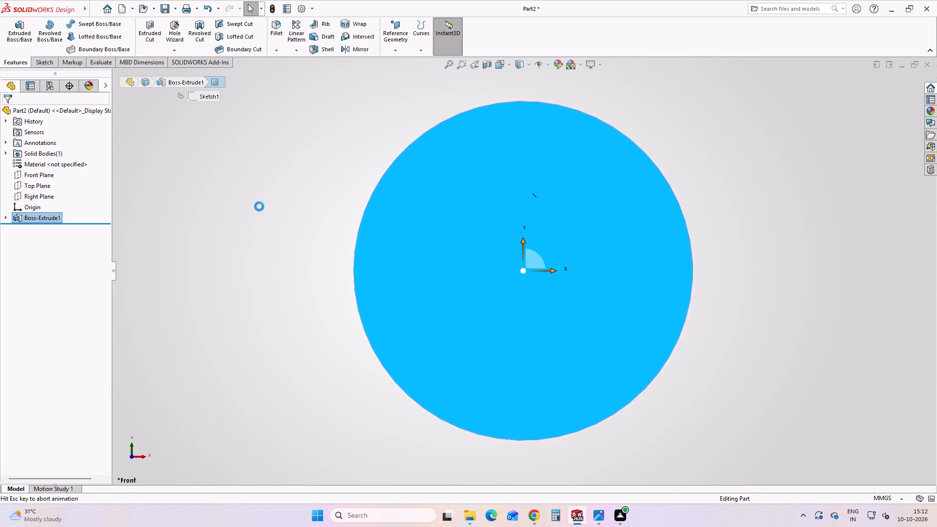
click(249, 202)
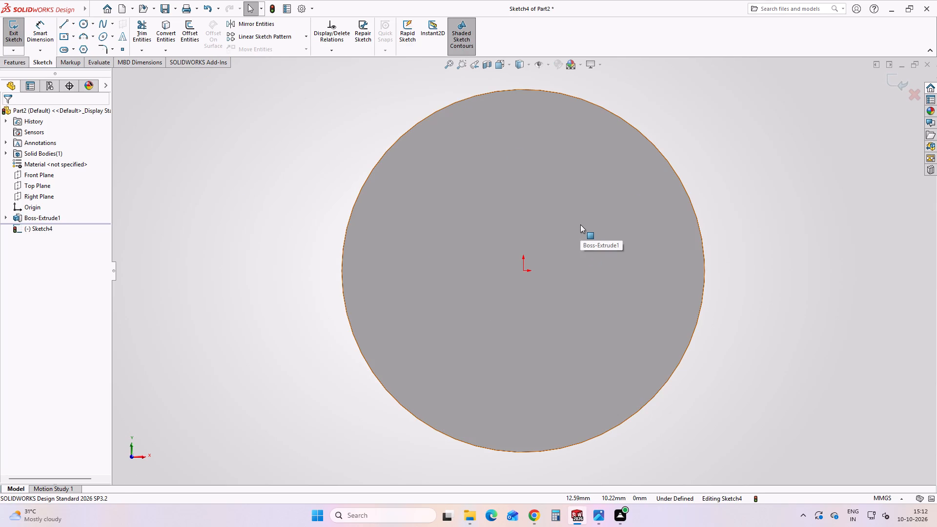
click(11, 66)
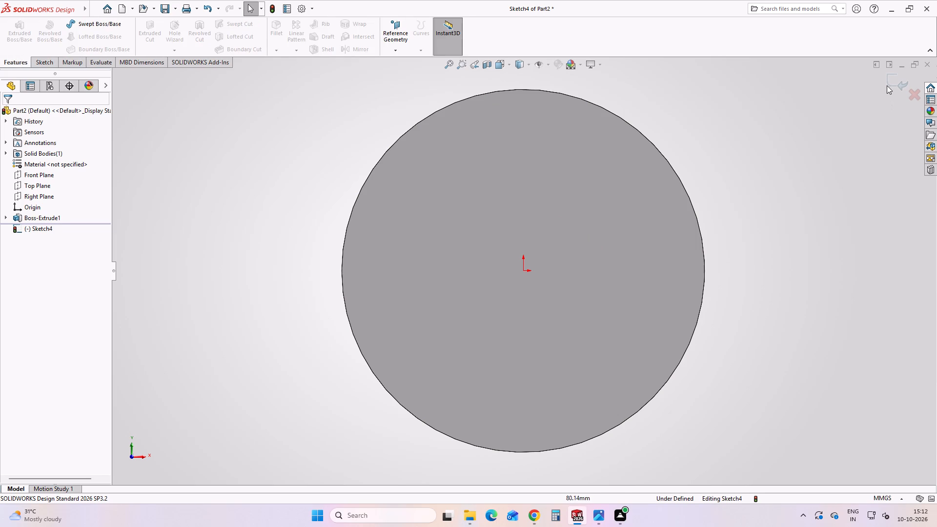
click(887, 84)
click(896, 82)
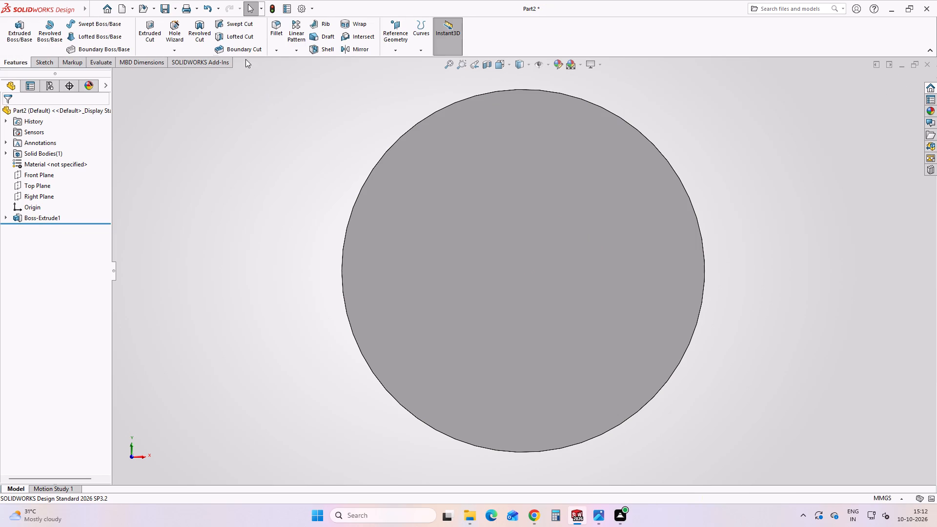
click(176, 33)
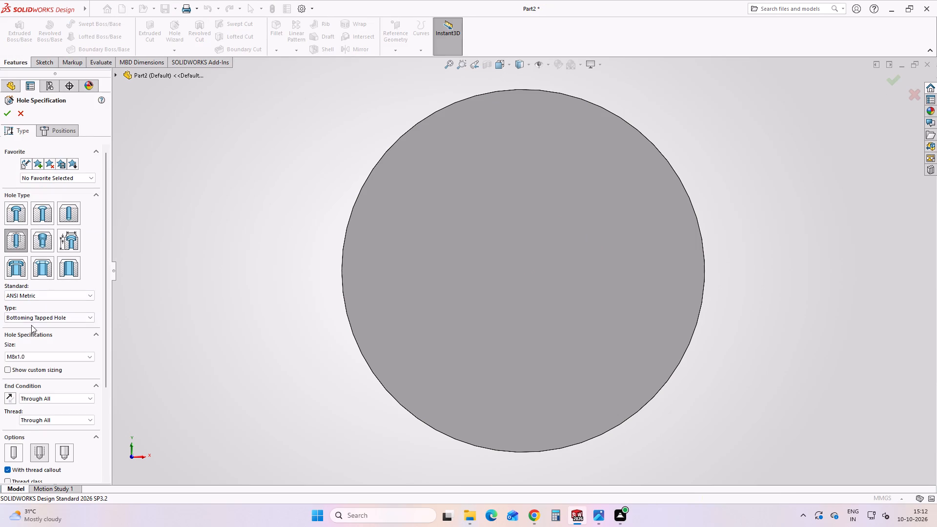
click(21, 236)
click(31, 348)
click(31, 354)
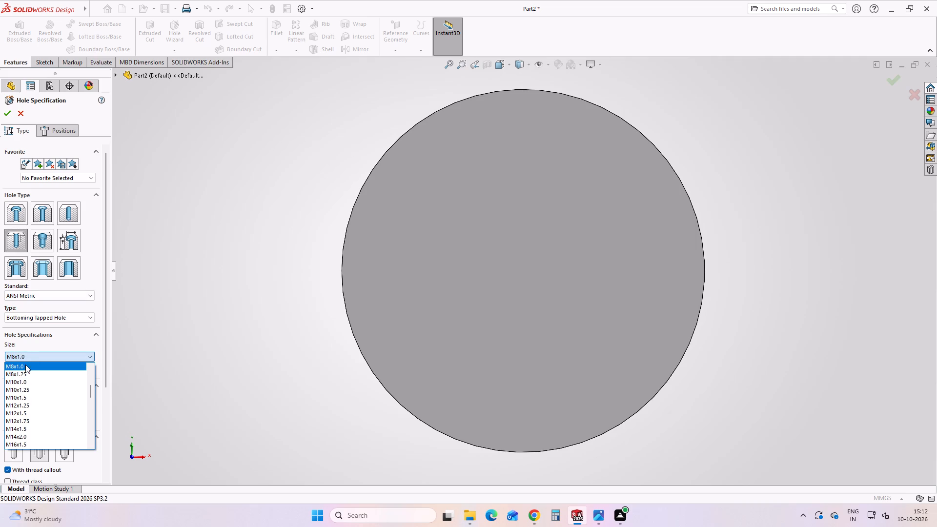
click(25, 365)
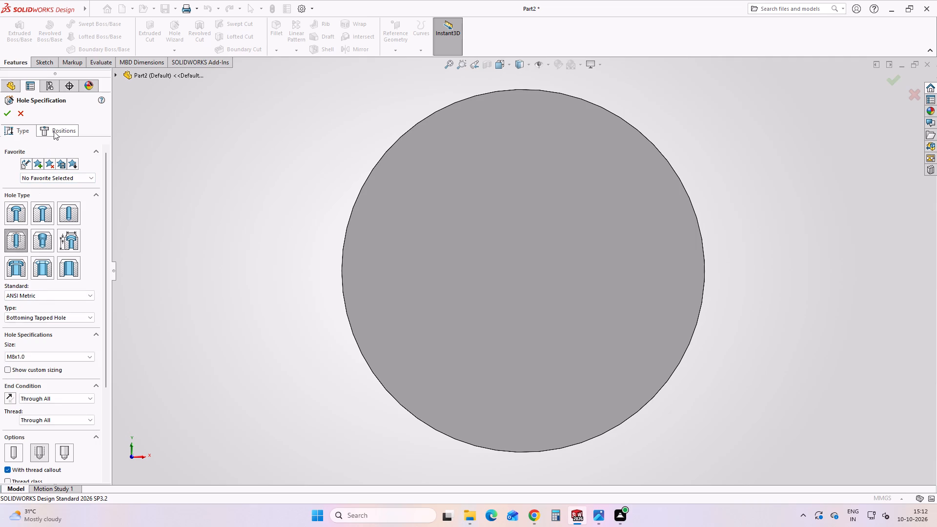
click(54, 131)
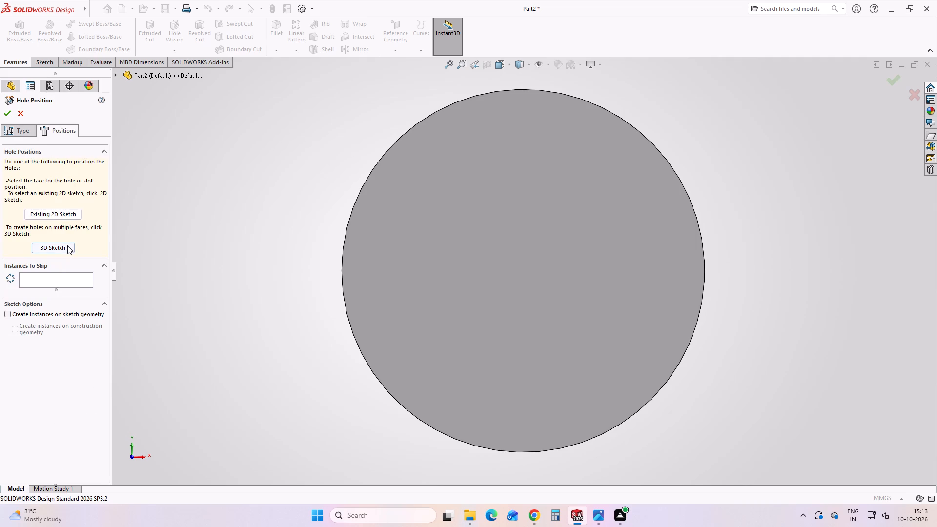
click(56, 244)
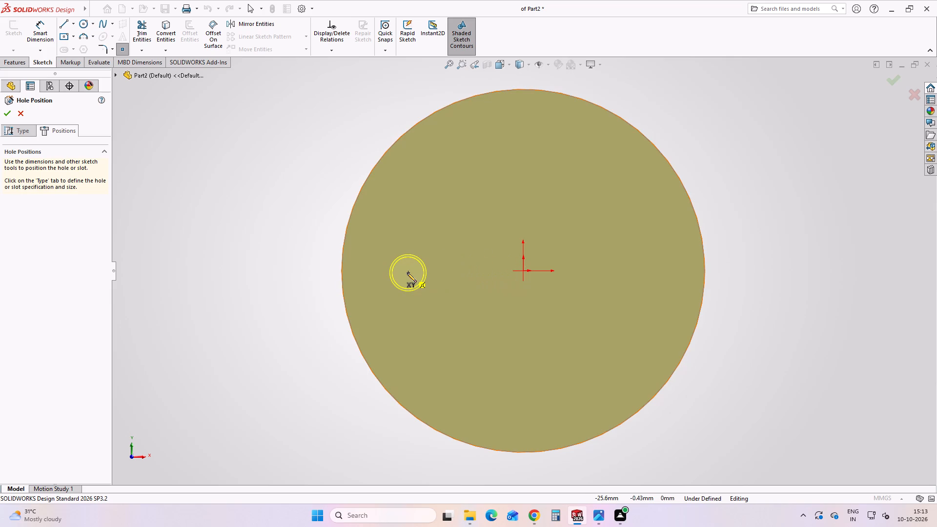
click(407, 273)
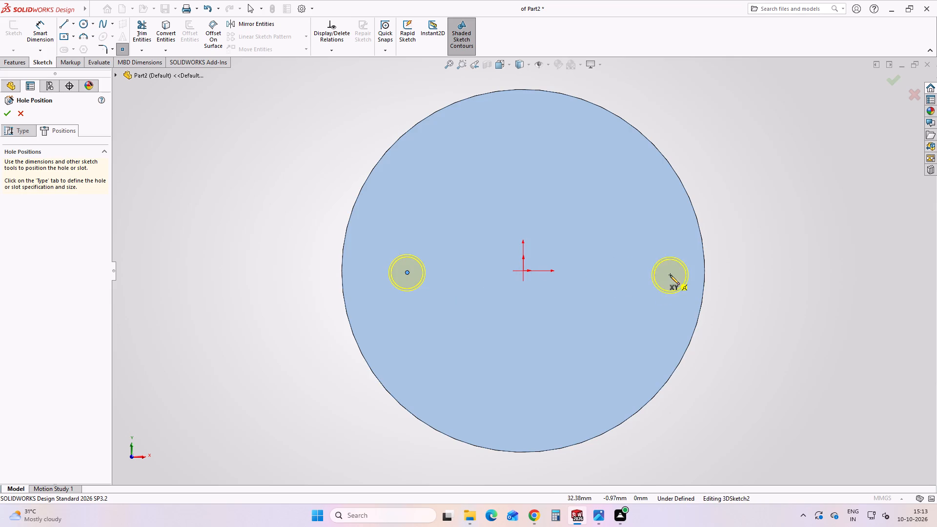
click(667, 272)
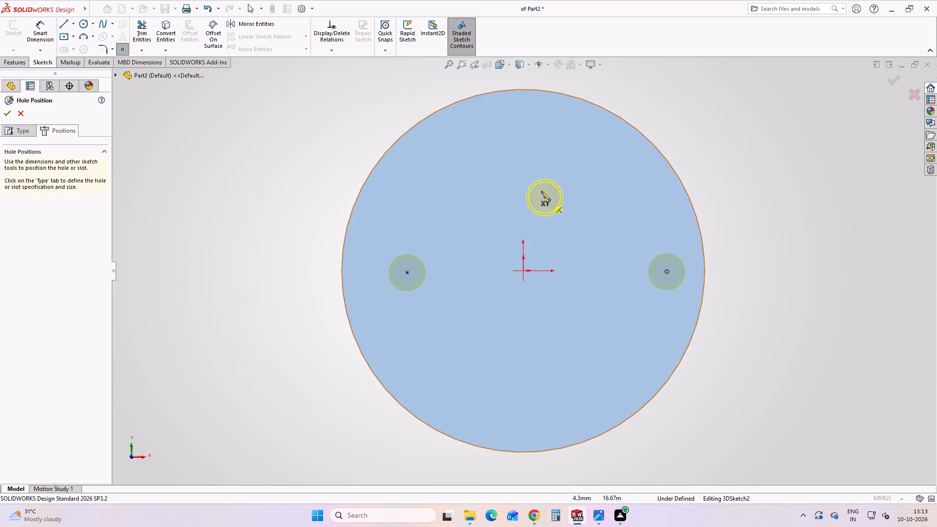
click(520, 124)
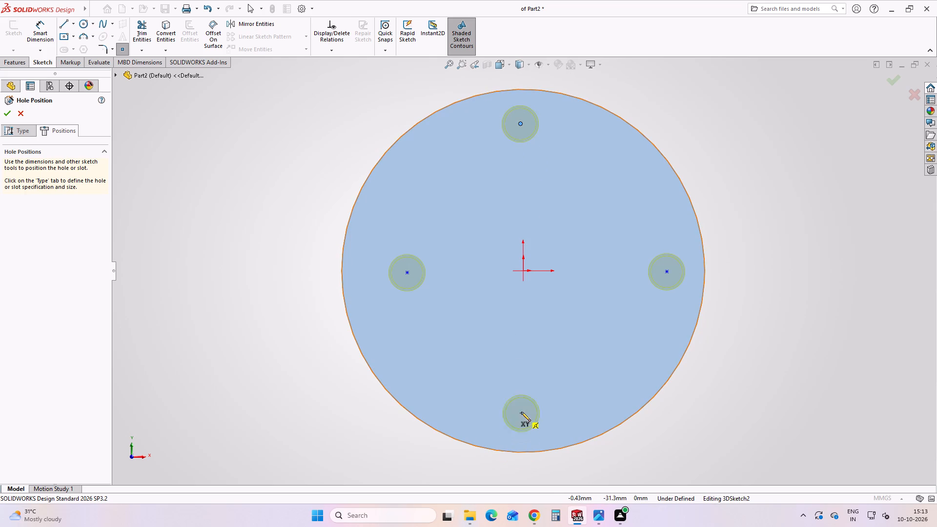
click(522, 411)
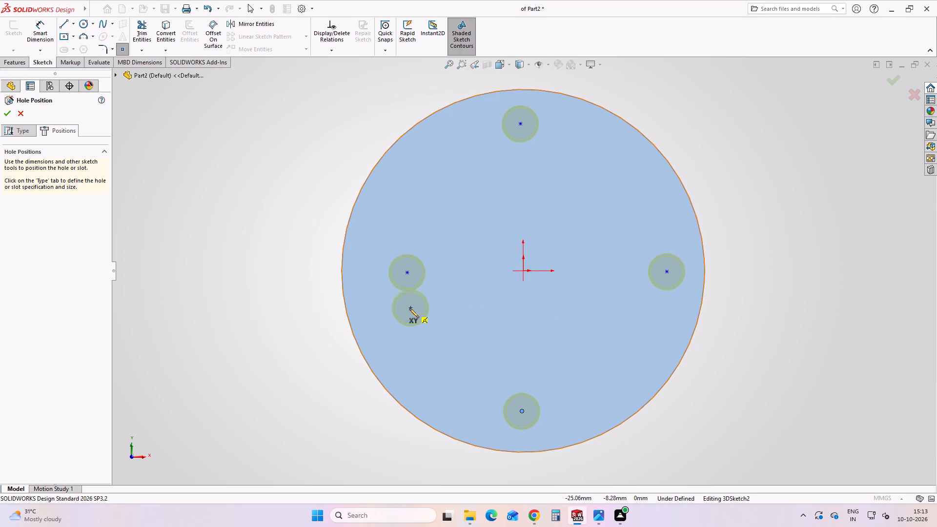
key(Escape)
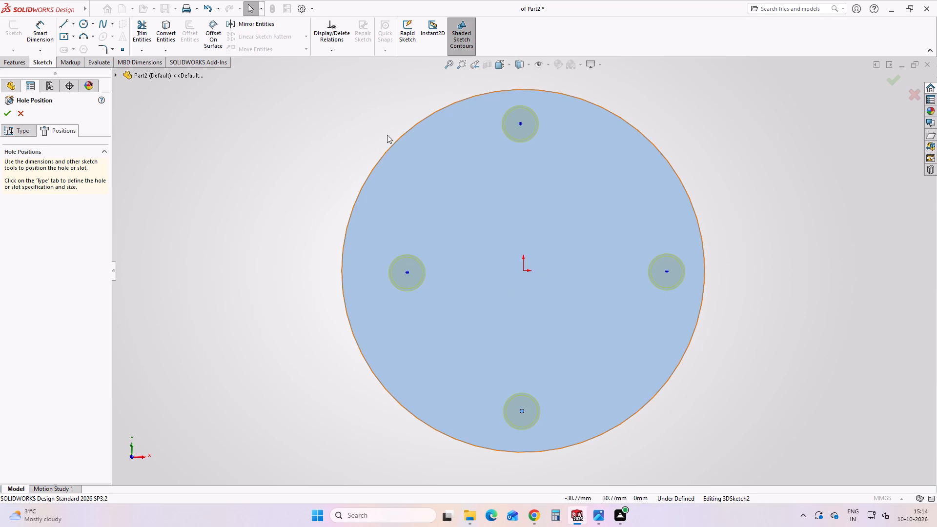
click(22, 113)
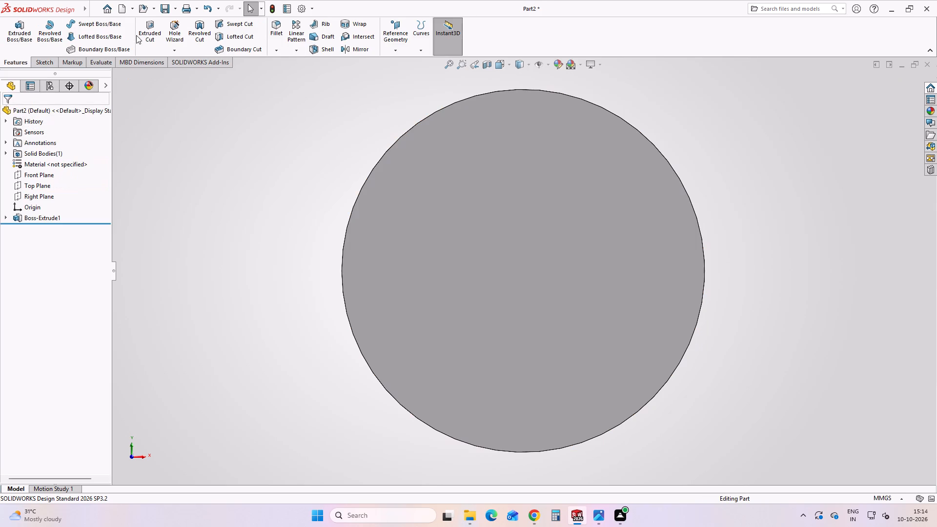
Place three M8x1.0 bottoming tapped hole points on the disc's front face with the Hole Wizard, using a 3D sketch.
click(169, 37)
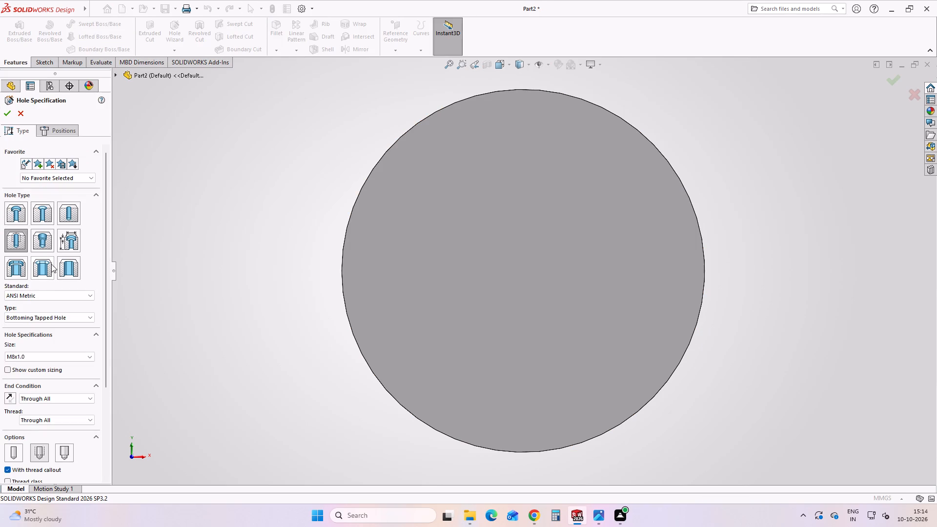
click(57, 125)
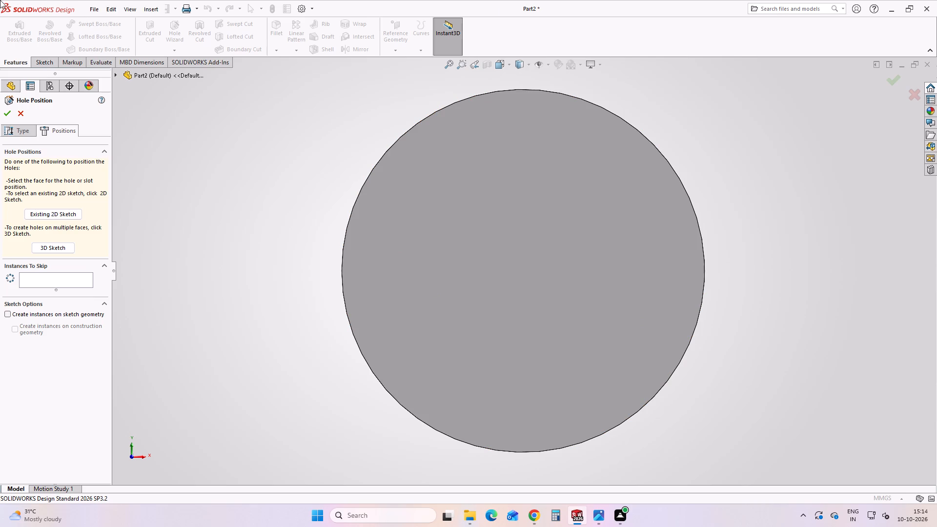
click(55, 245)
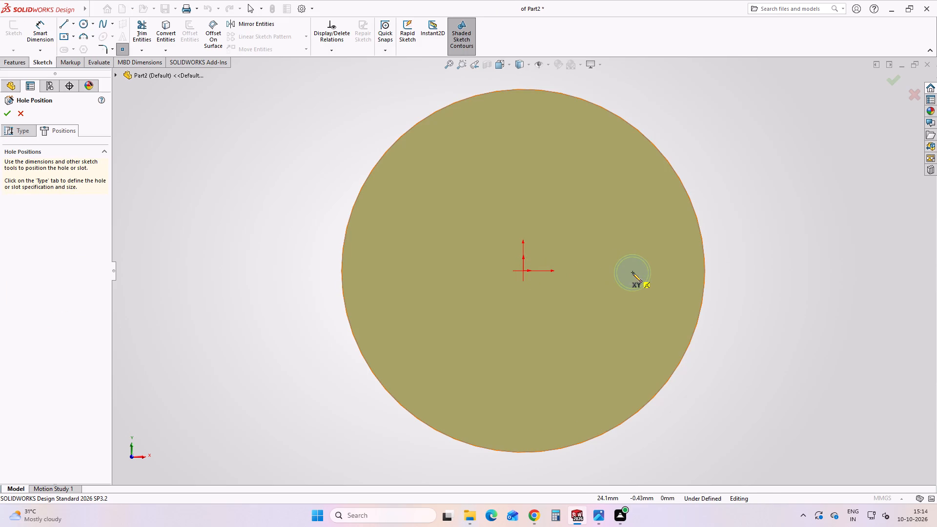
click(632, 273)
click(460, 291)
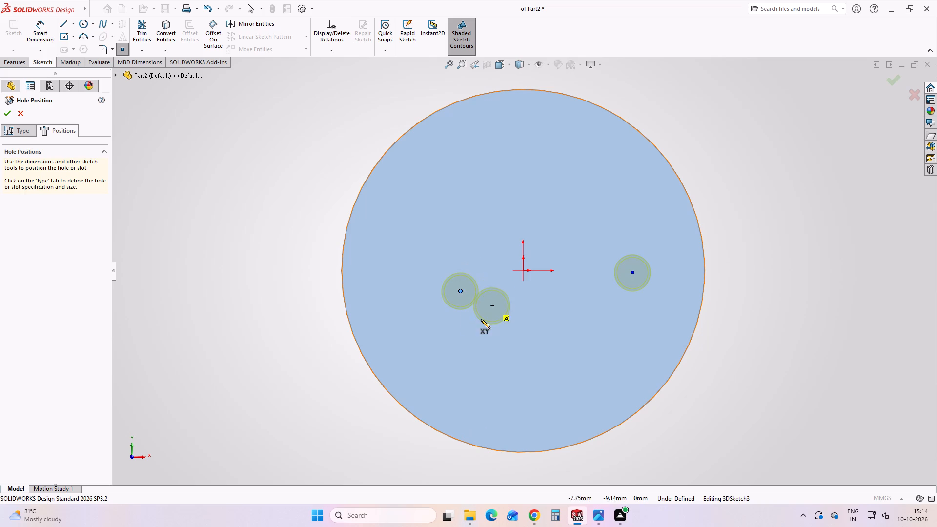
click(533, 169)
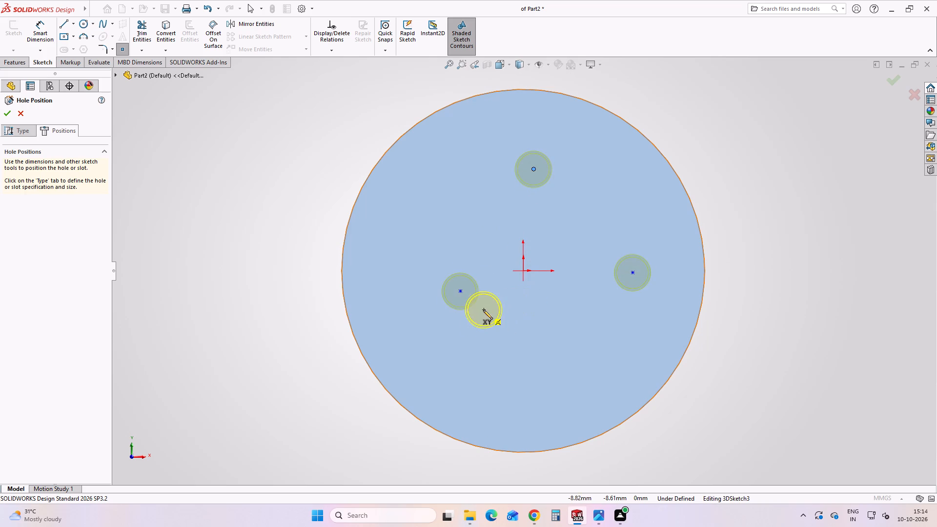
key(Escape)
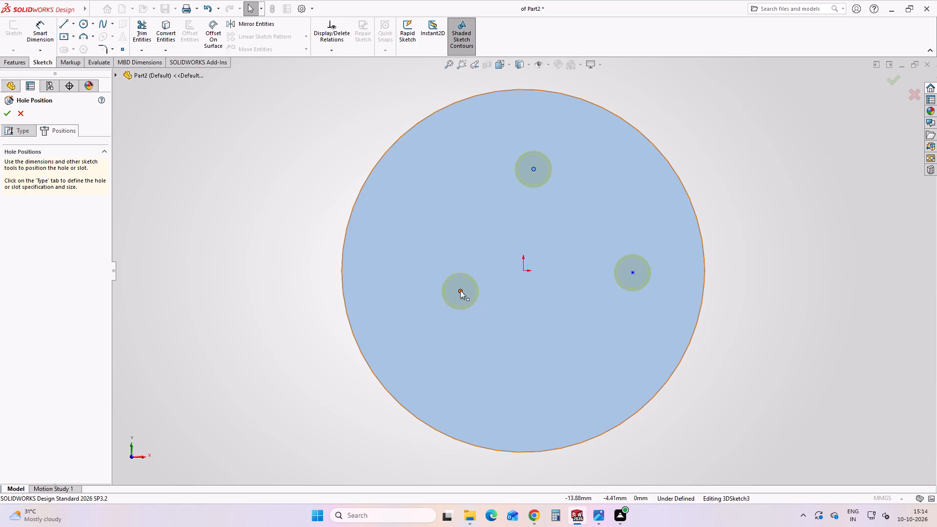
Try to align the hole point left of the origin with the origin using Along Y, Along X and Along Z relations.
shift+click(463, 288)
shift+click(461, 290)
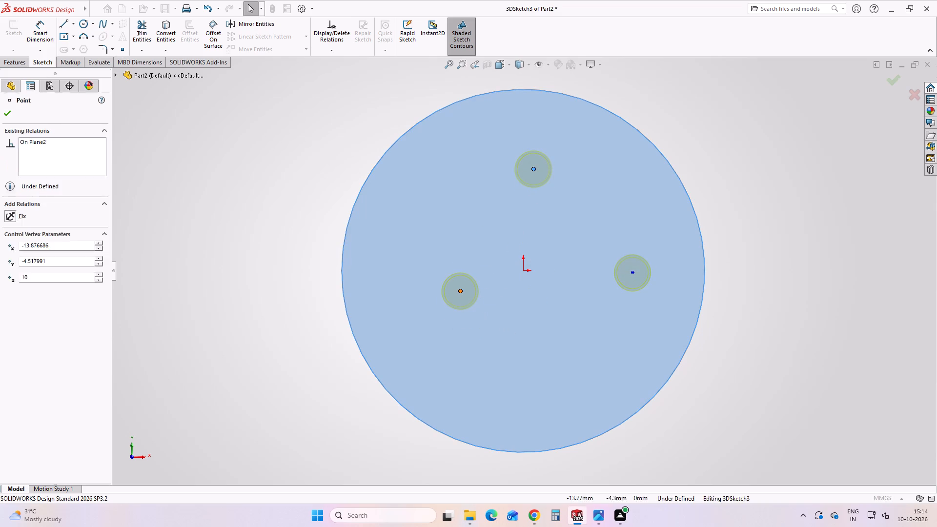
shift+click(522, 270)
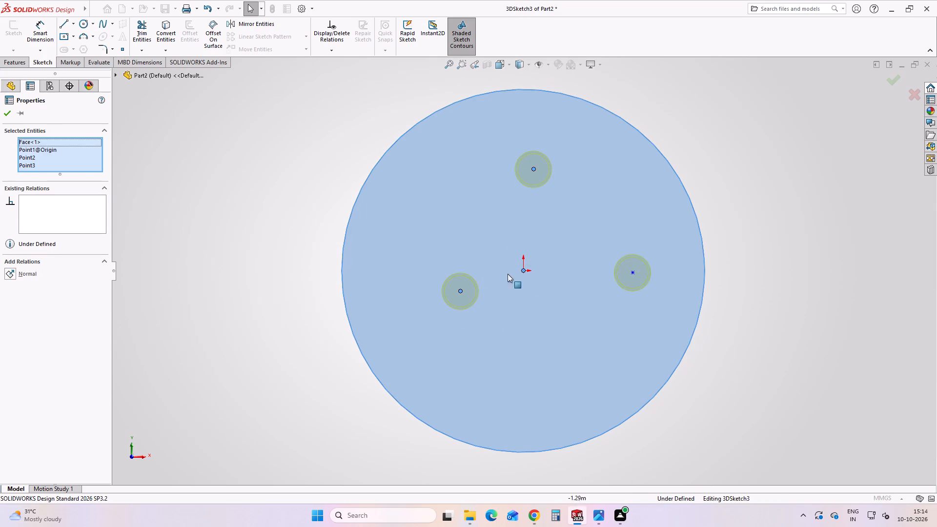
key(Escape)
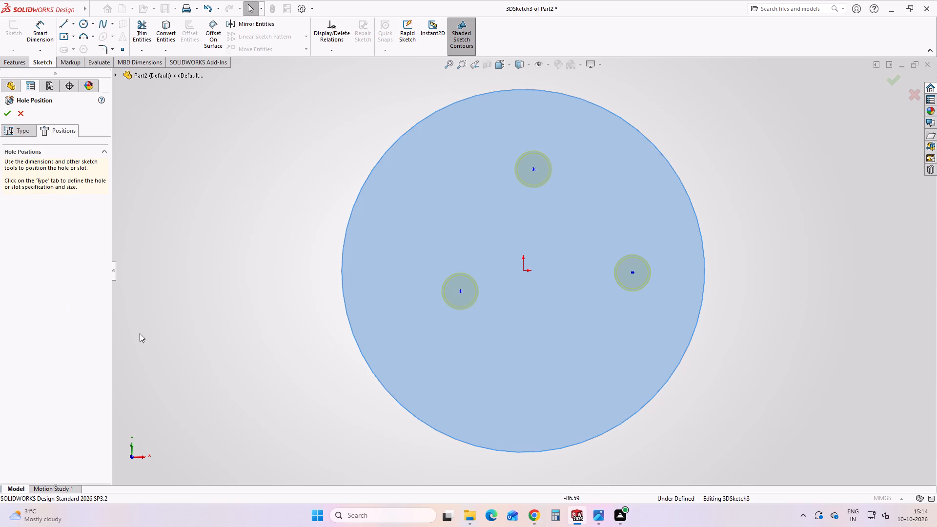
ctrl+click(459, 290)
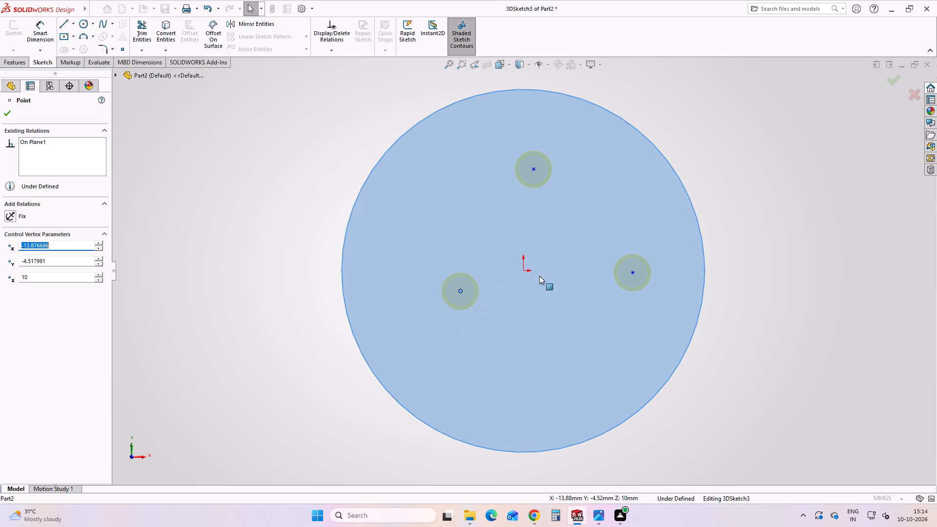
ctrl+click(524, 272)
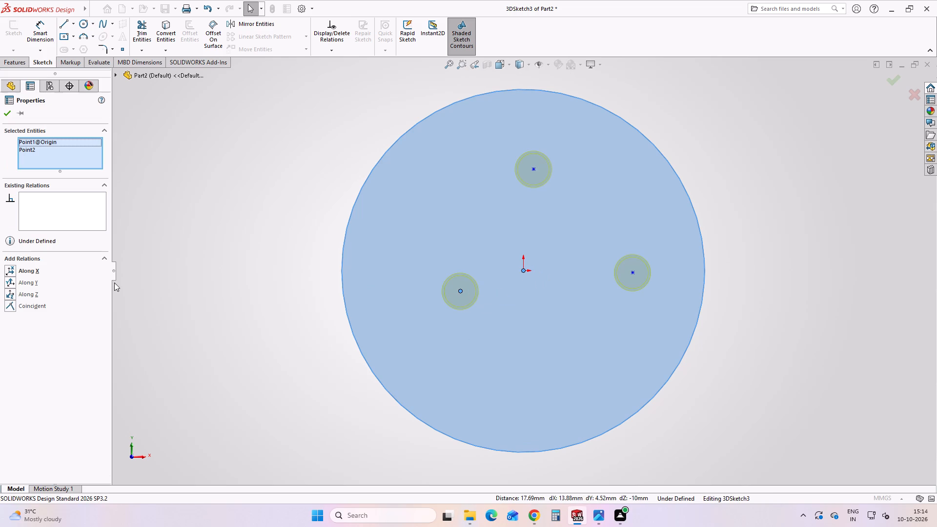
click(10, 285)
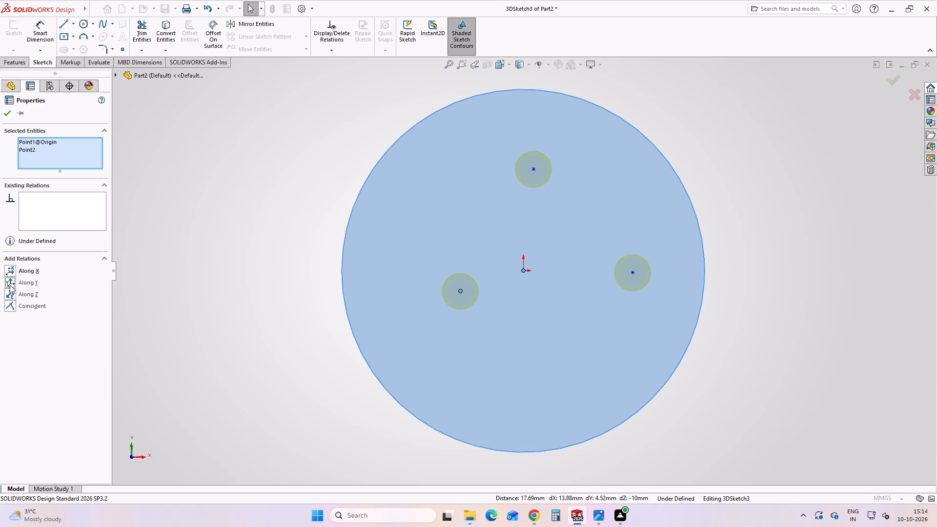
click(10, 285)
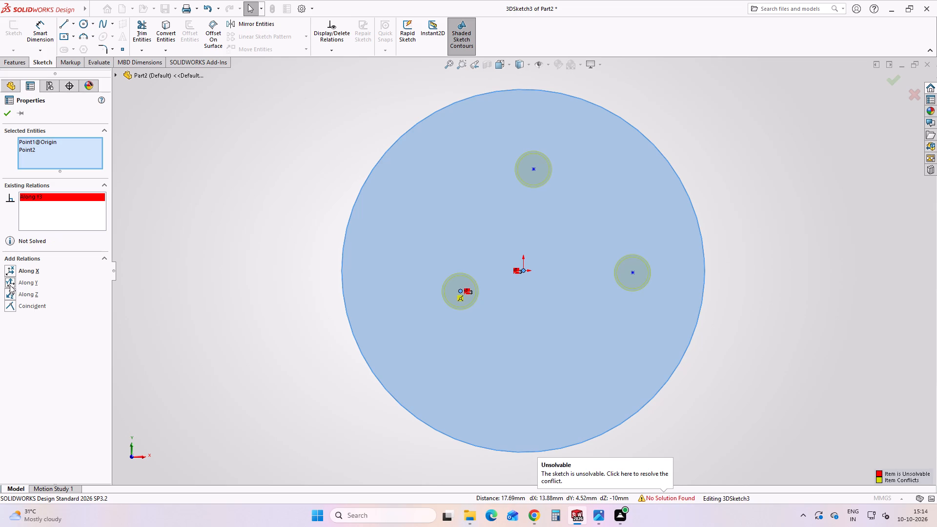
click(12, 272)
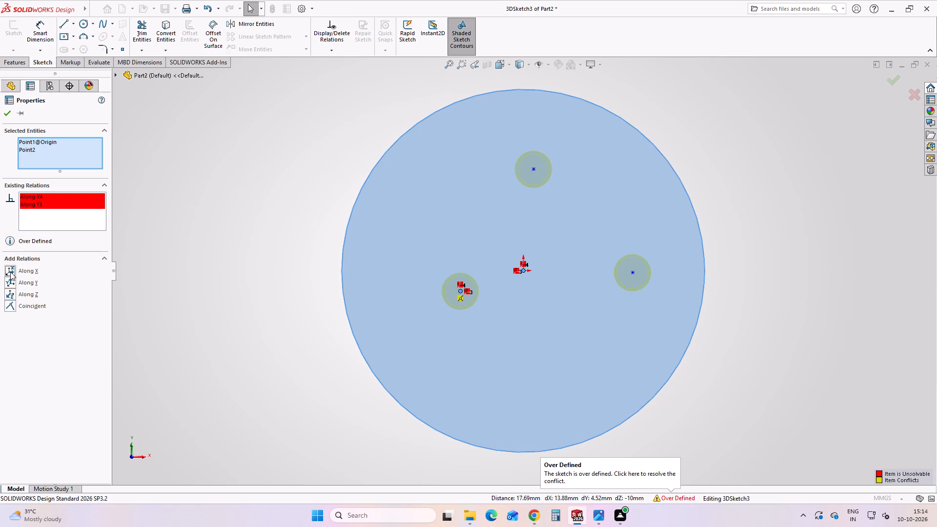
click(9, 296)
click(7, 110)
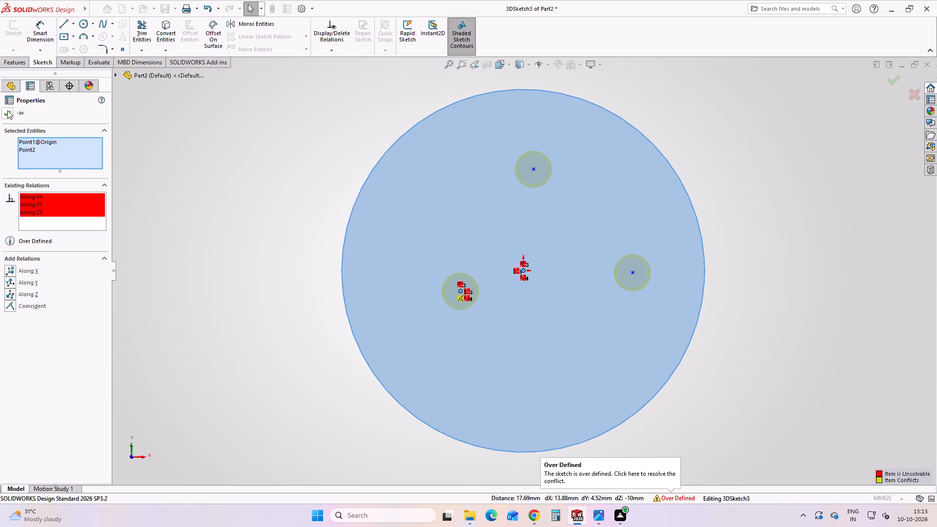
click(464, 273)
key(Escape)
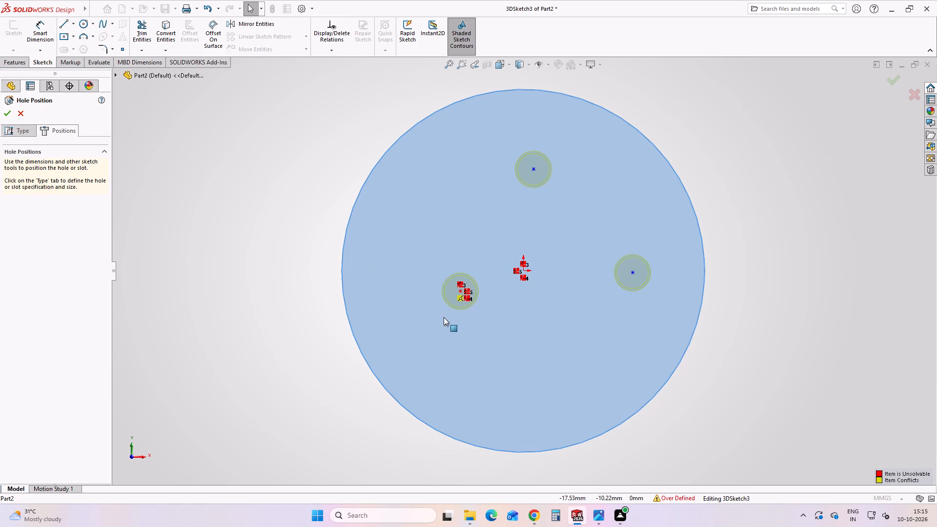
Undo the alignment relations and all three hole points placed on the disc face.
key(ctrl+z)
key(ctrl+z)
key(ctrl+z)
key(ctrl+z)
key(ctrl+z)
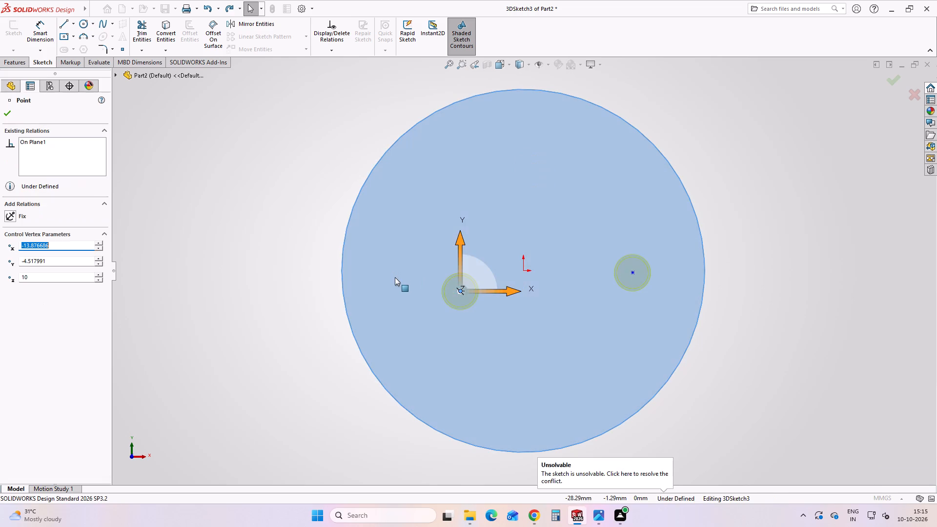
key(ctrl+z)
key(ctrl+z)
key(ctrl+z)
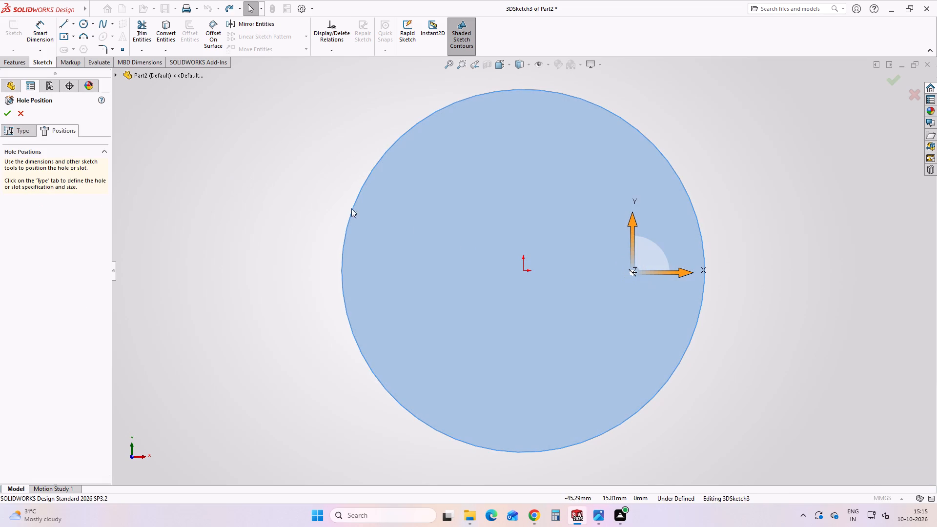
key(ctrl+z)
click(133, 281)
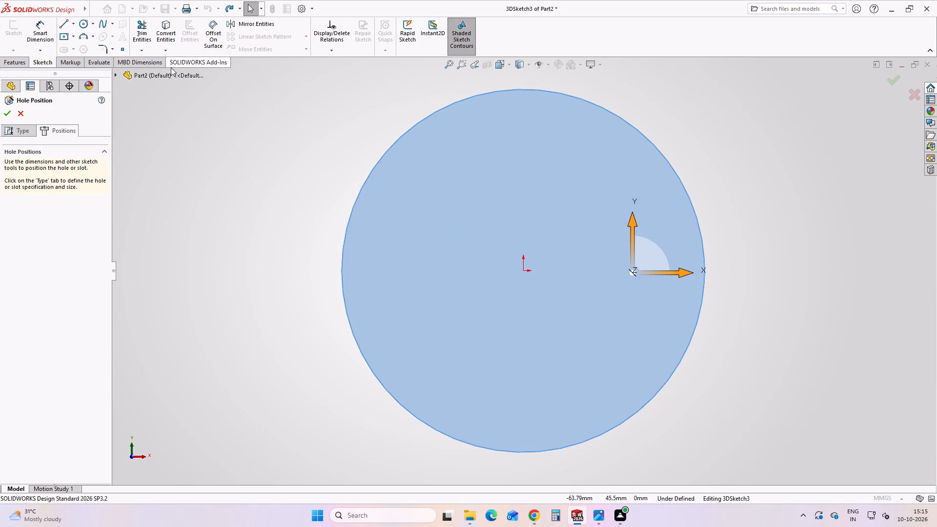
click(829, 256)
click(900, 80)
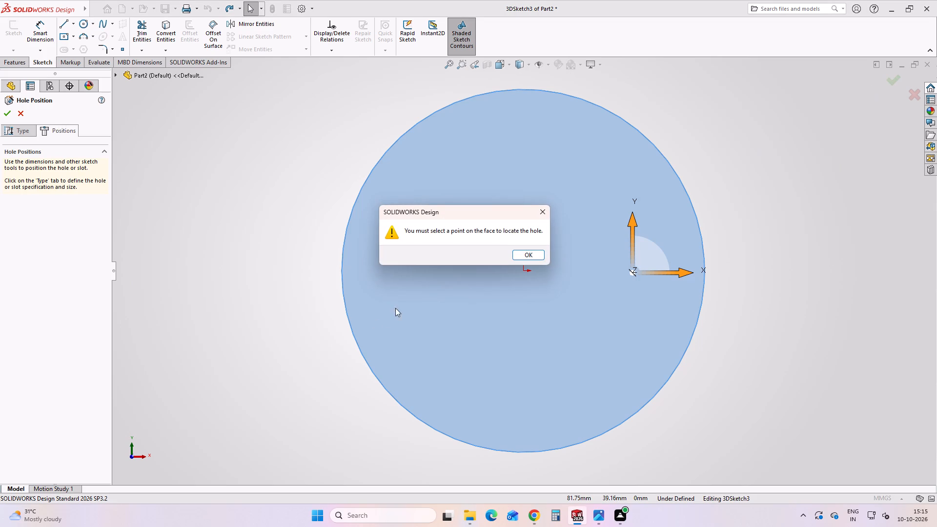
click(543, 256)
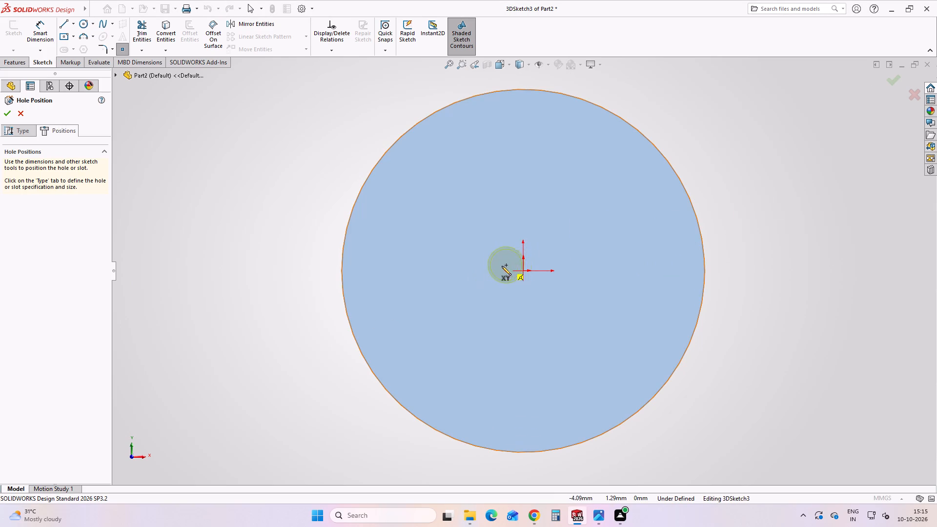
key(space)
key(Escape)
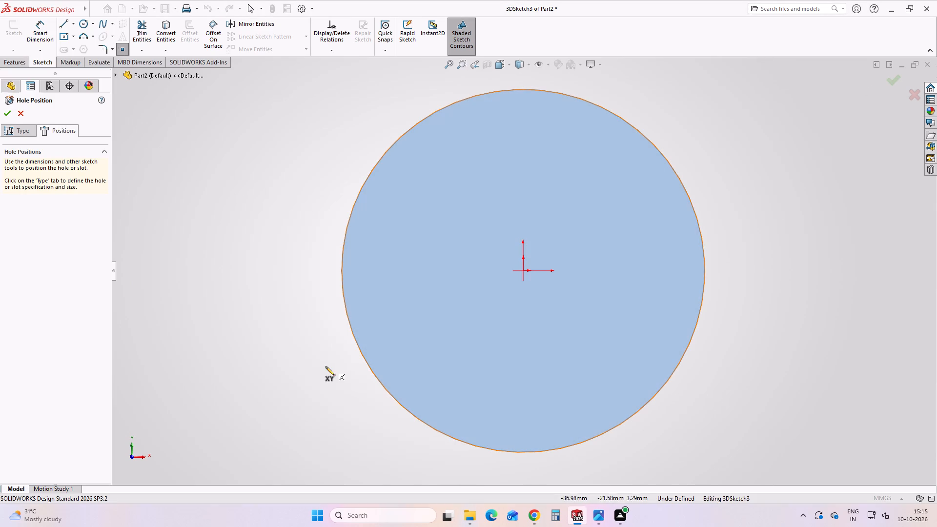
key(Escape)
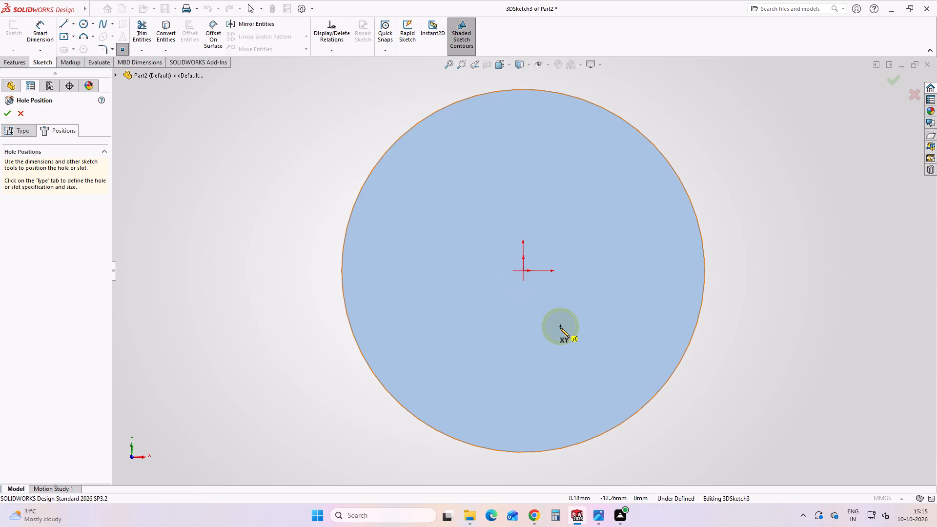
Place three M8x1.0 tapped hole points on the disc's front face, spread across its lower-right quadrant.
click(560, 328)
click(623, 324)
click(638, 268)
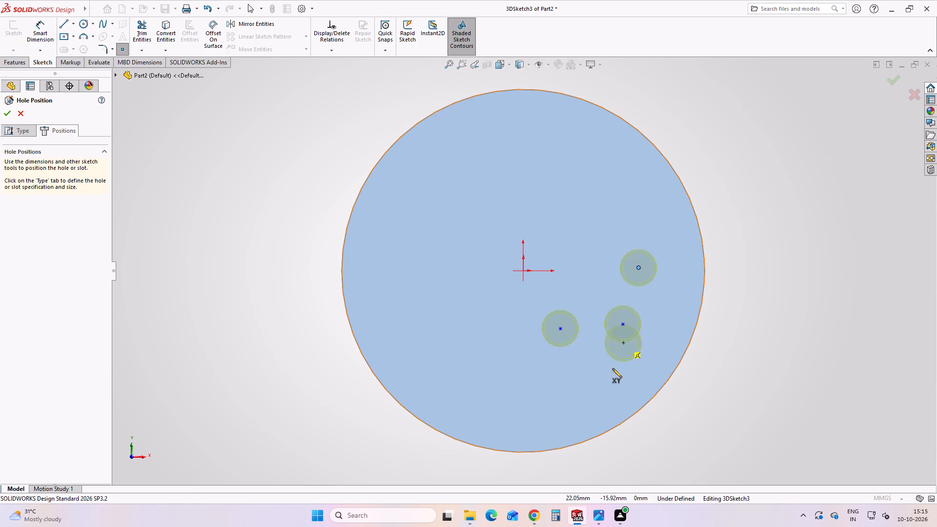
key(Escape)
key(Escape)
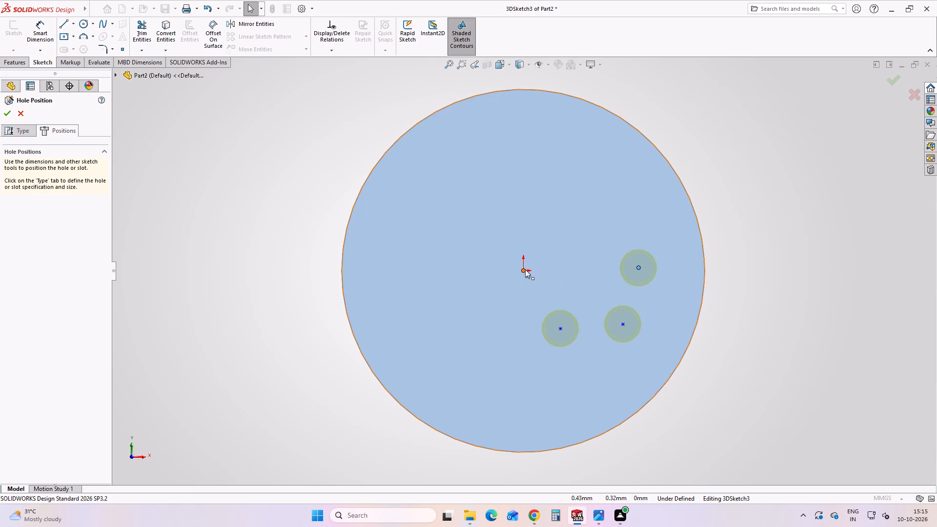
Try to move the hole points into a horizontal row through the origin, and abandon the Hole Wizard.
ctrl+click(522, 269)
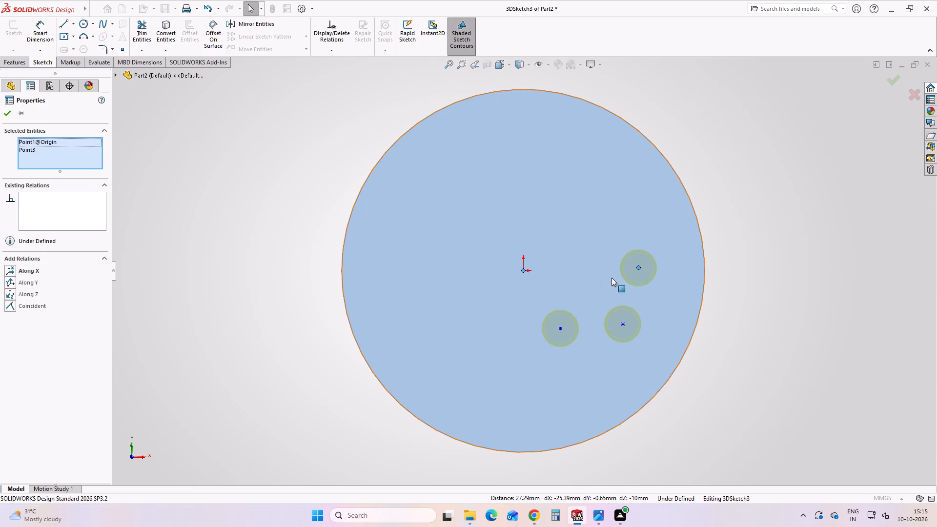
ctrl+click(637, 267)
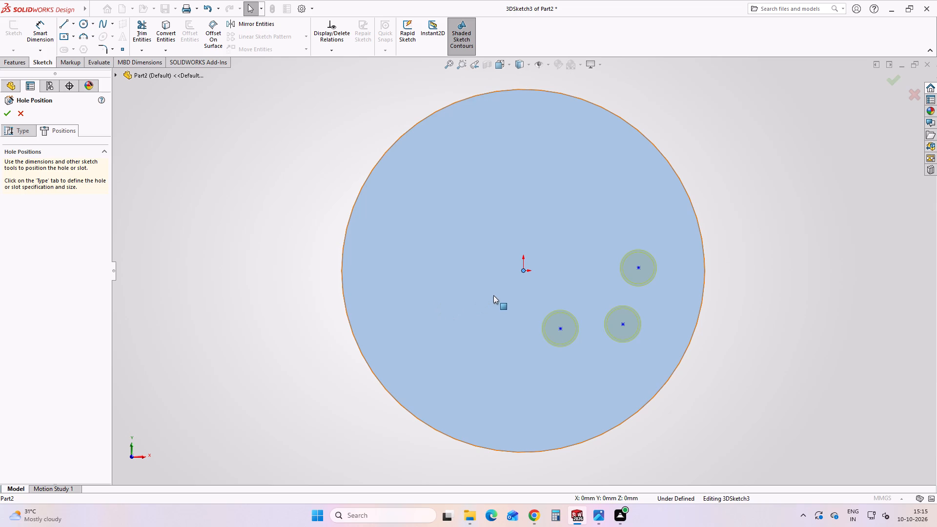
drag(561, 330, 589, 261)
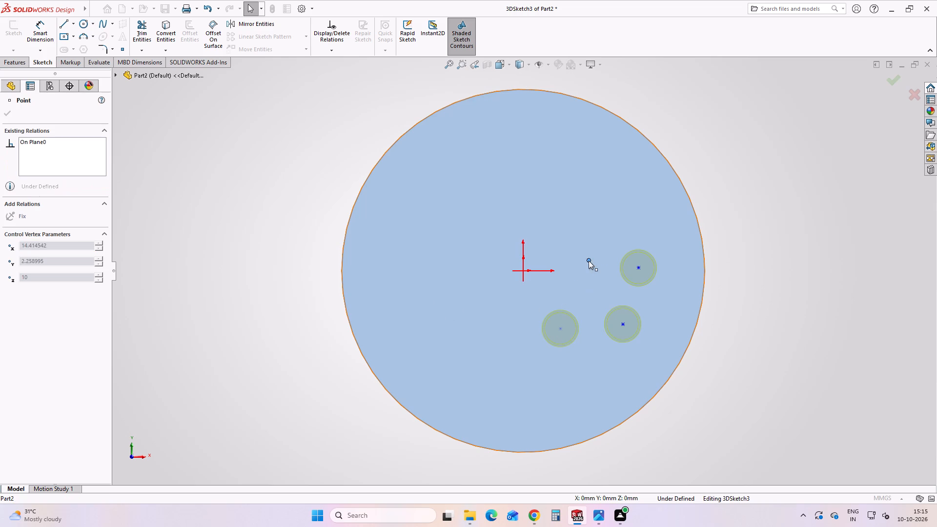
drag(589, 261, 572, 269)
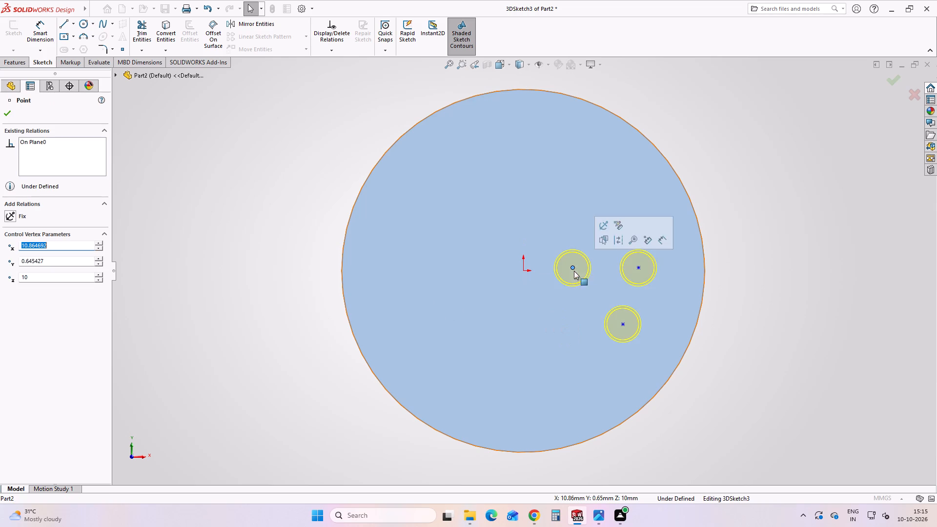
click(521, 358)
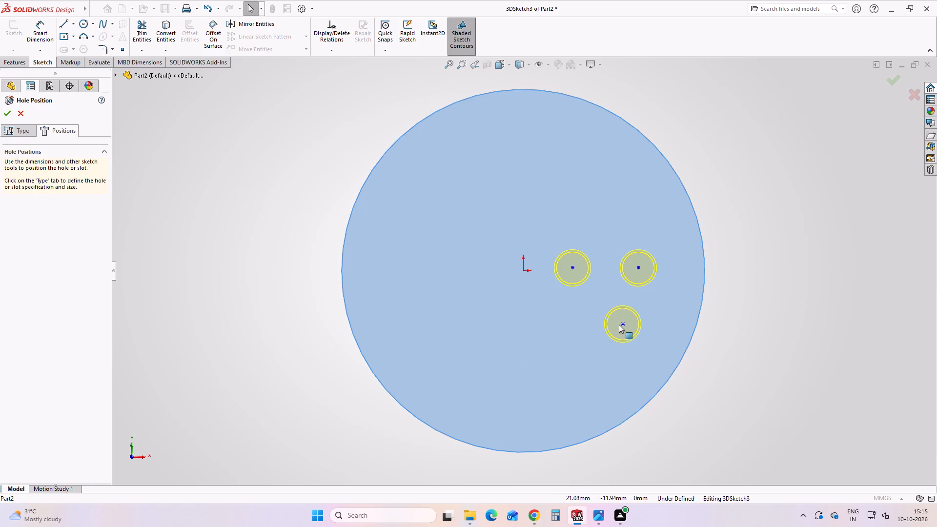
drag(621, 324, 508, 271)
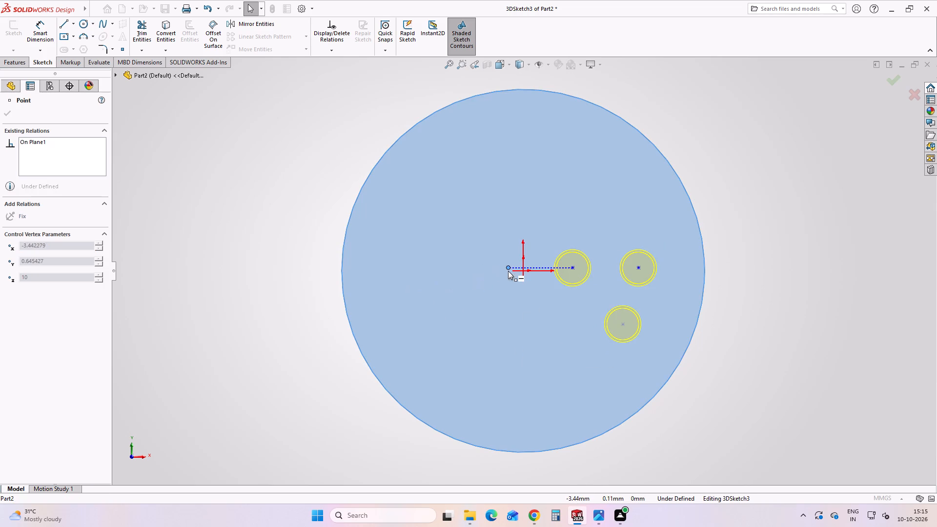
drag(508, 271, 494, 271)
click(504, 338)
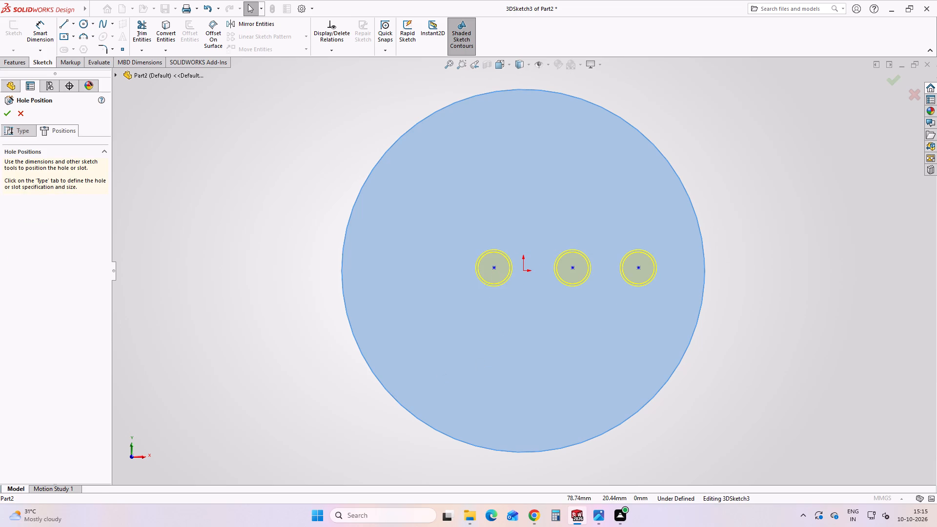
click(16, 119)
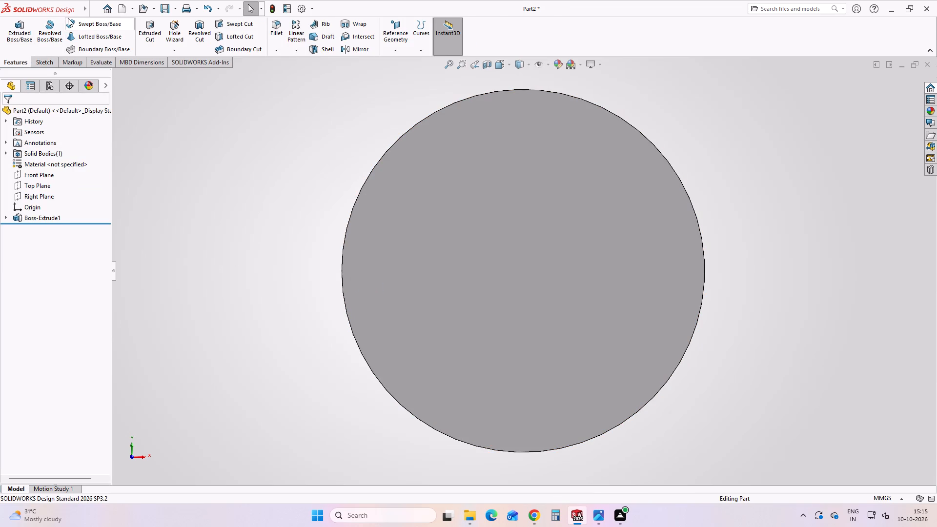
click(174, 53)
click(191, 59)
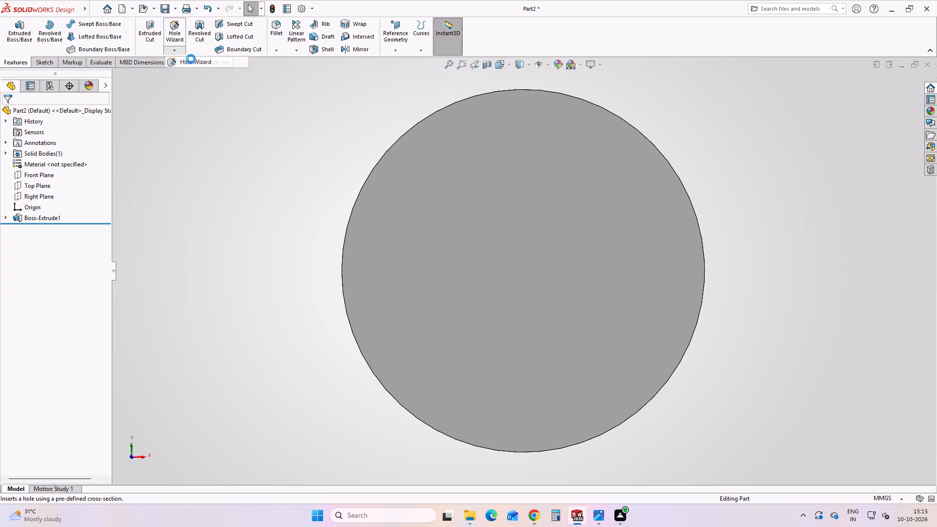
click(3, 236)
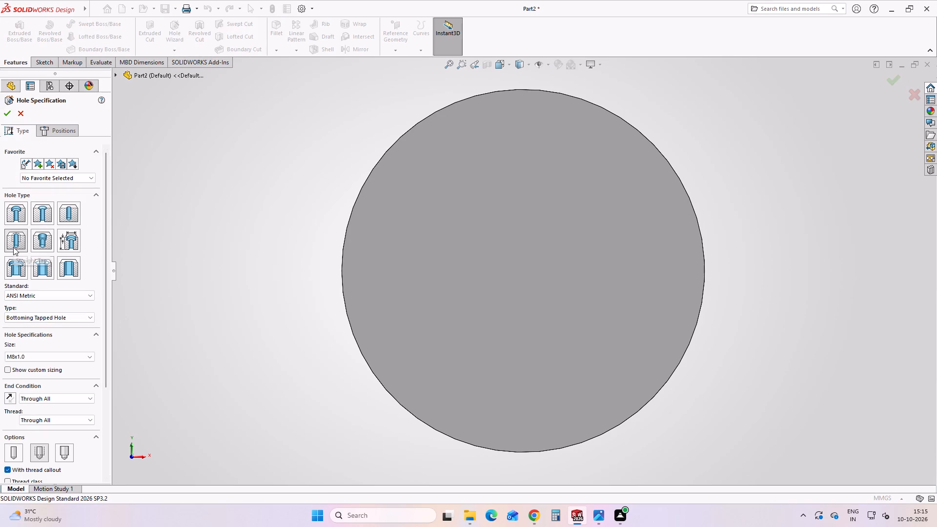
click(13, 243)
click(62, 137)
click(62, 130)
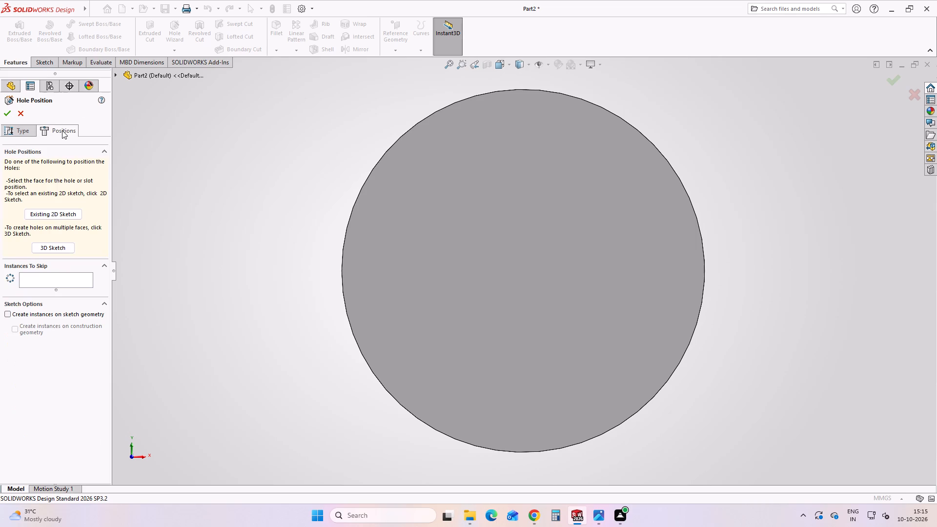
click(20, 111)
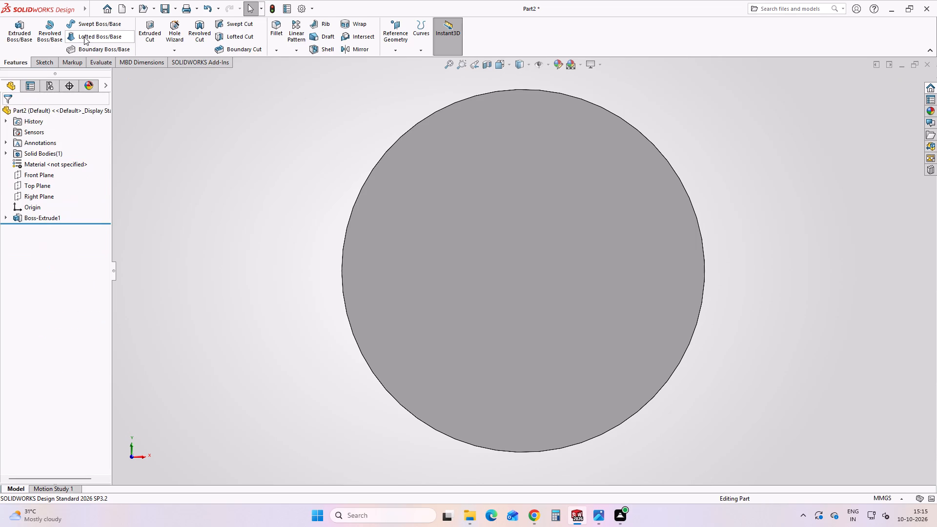
Start a new sketch on the disc's front face with the Centerline tool.
click(52, 66)
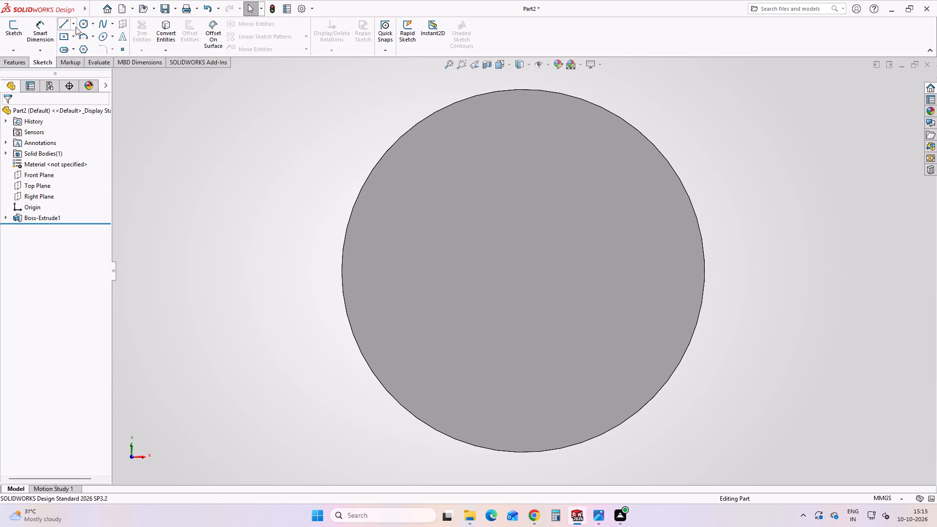
click(76, 27)
click(83, 49)
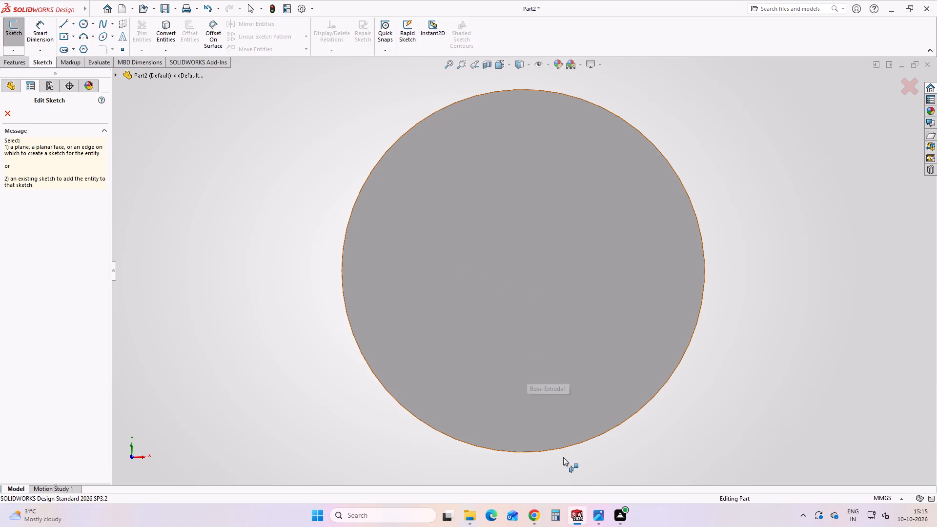
click(568, 443)
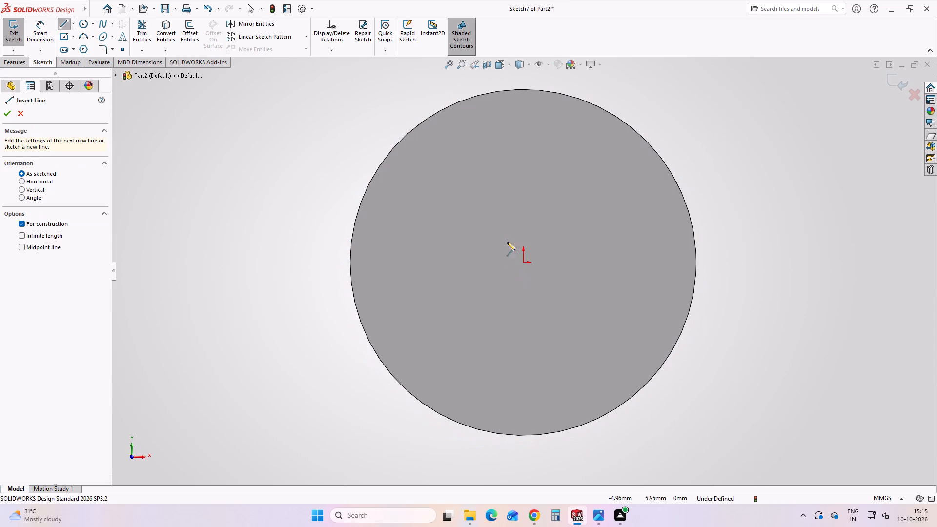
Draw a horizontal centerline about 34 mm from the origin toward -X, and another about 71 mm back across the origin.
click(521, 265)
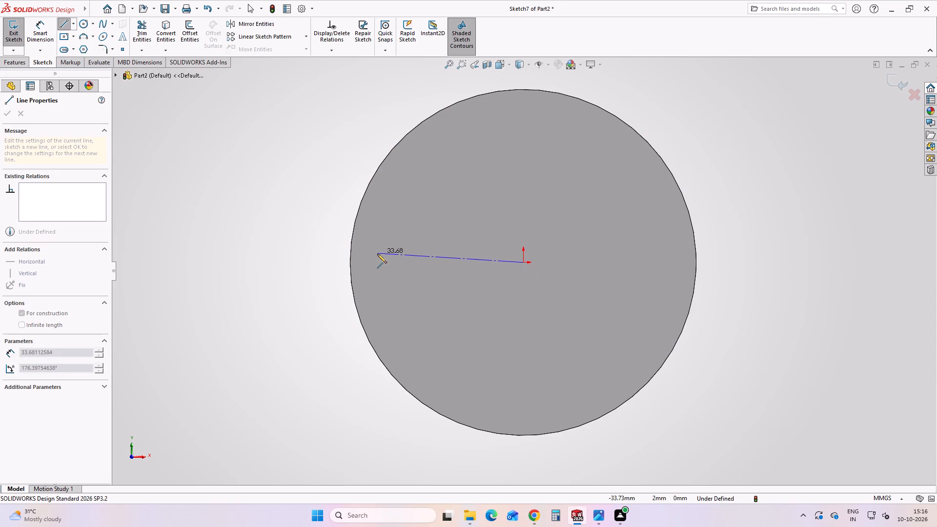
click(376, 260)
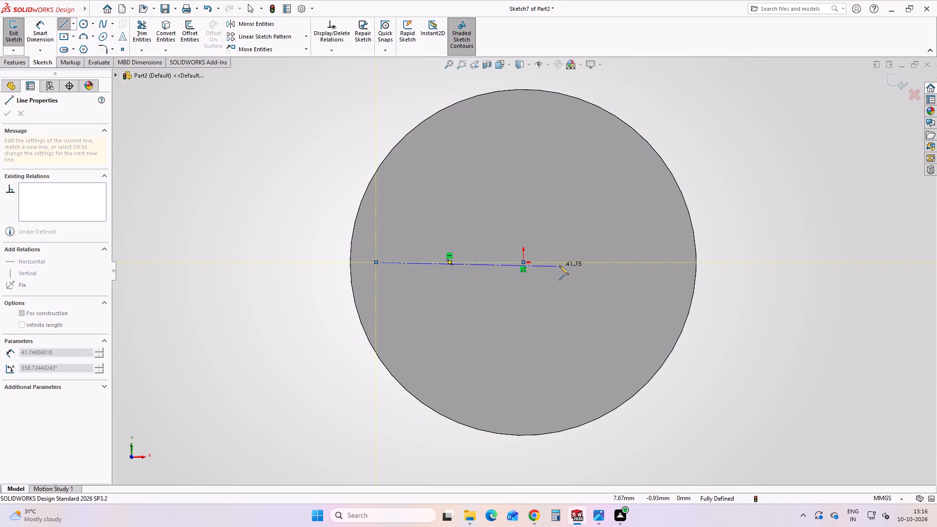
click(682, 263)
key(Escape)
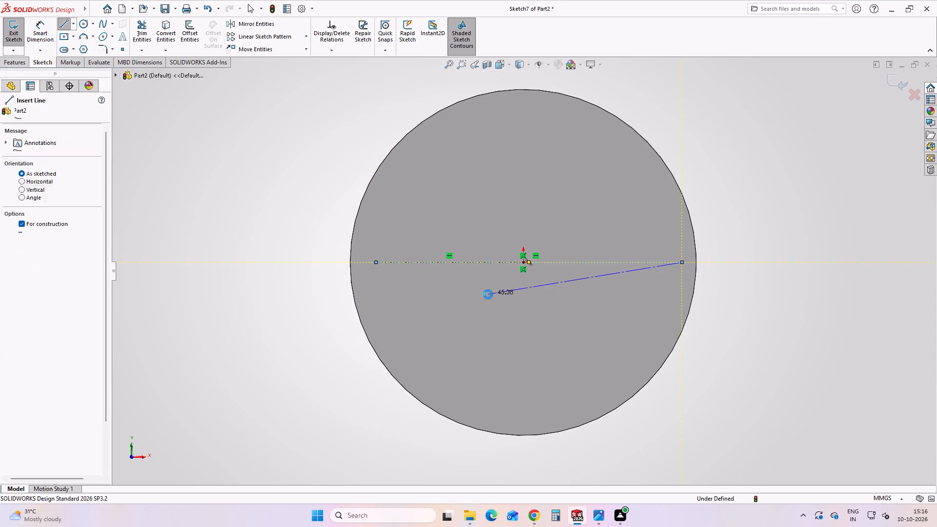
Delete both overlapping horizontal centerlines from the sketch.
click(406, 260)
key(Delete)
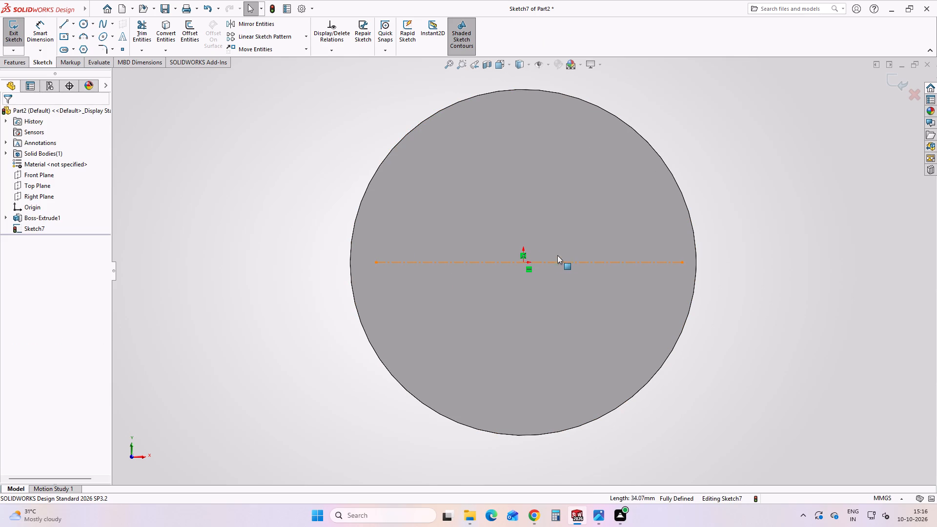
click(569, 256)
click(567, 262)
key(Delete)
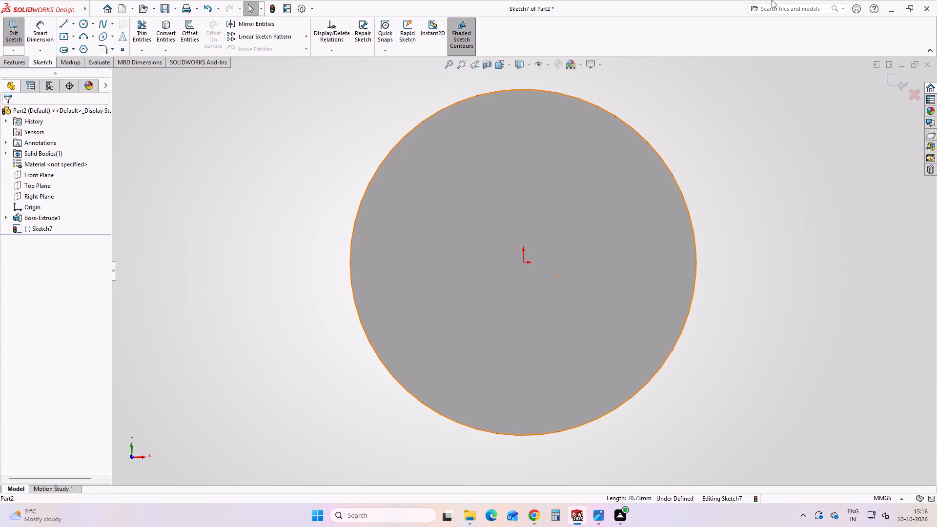
Draw a horizontal centerline across the disc through the origin, joining opposite quadrant points of its circular edge.
click(72, 25)
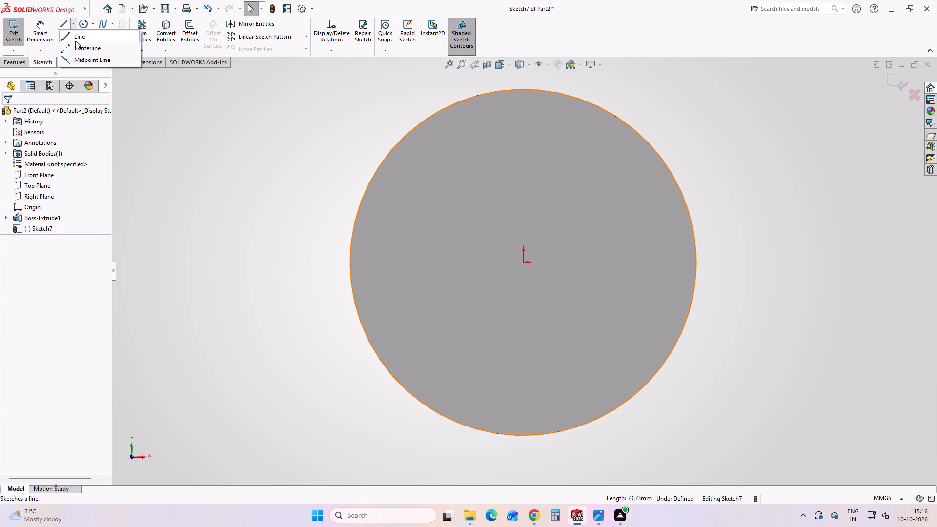
click(77, 53)
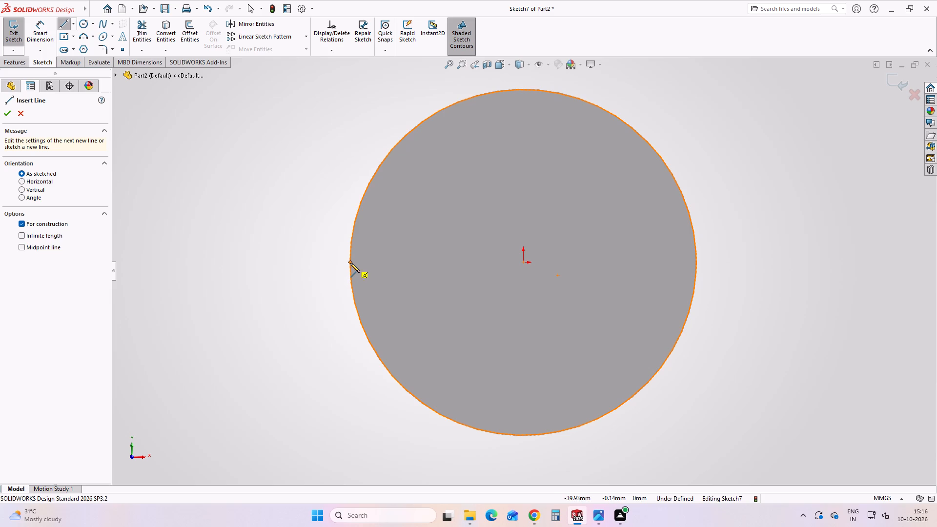
click(351, 261)
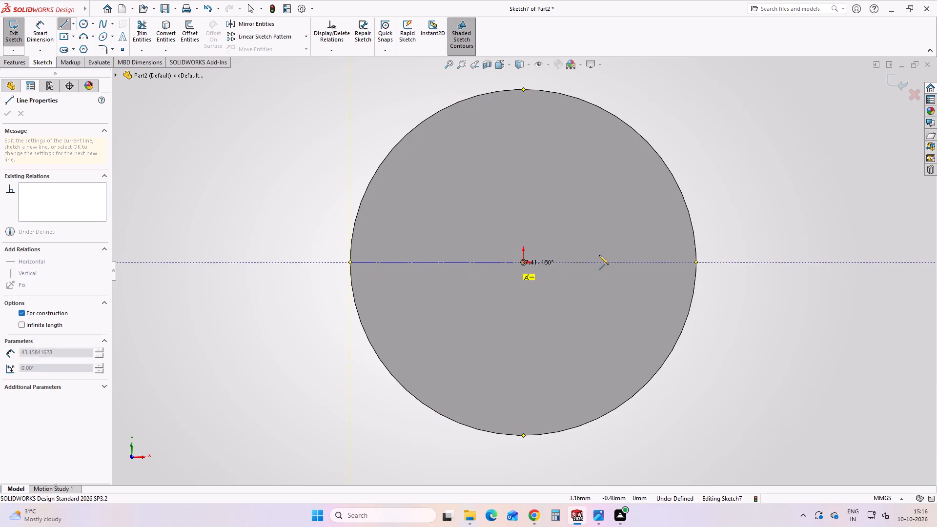
click(697, 261)
key(Escape)
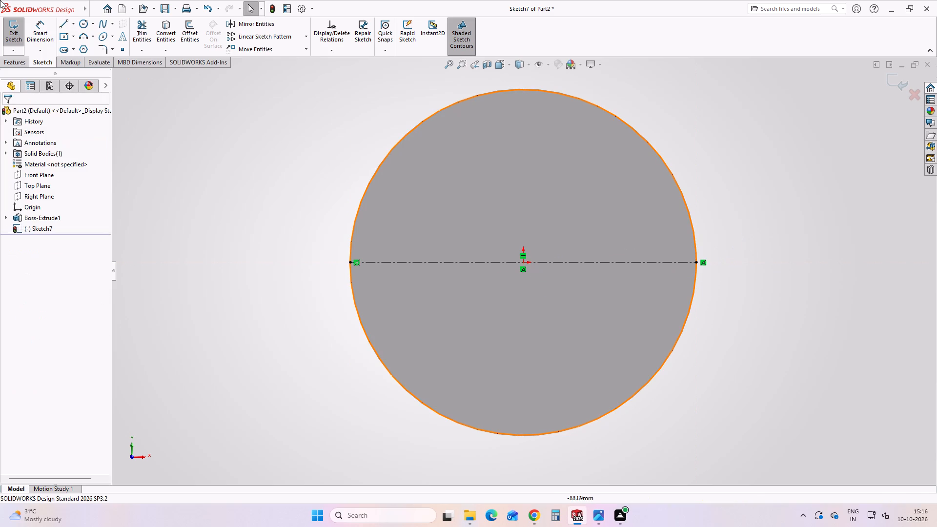
Draw a vertical centerline through the origin from the disc's top quadrant point to its bottom one.
click(72, 26)
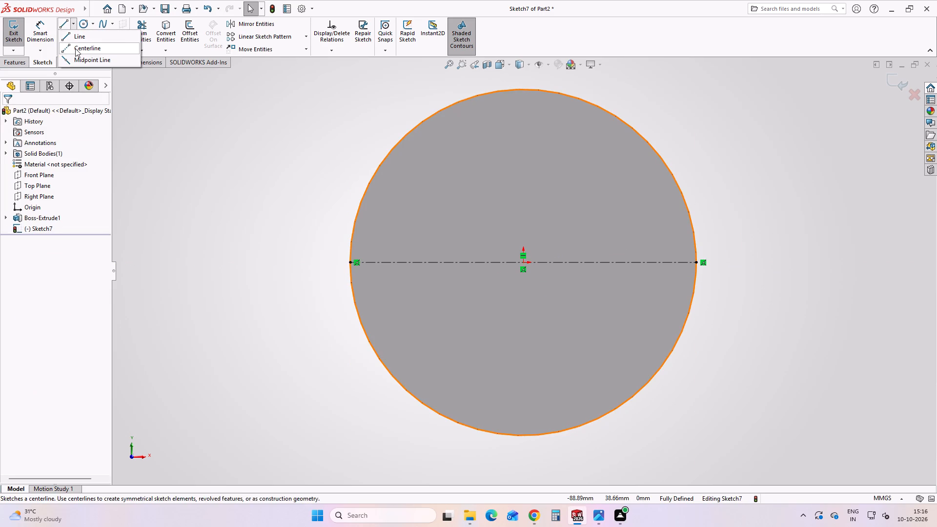
click(75, 48)
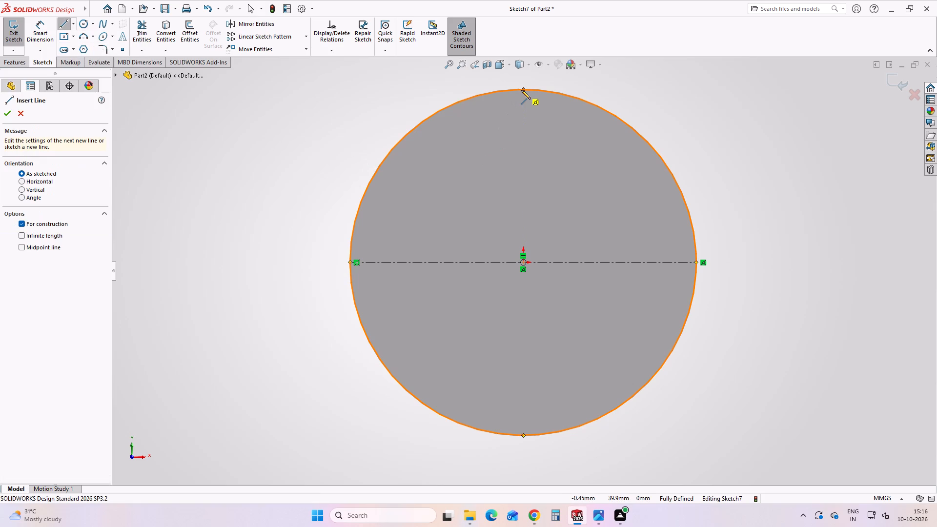
click(521, 90)
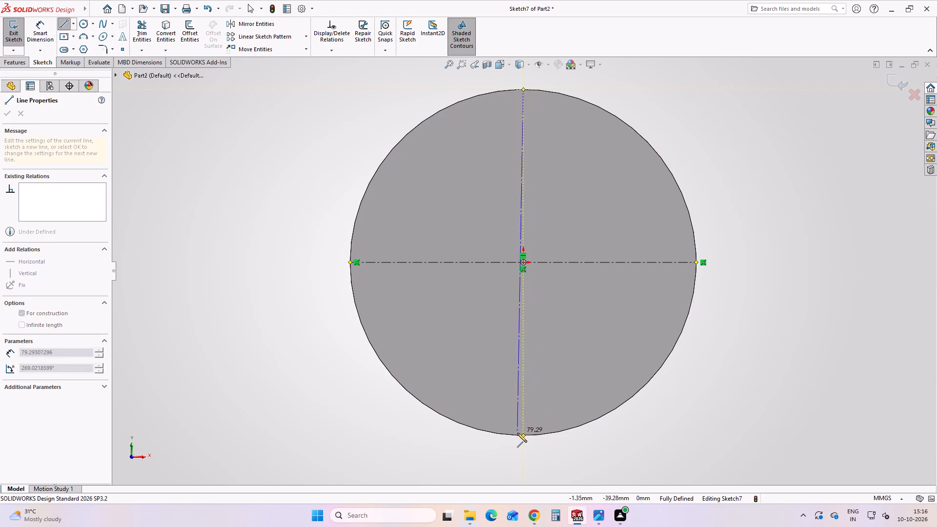
click(521, 438)
key(Escape)
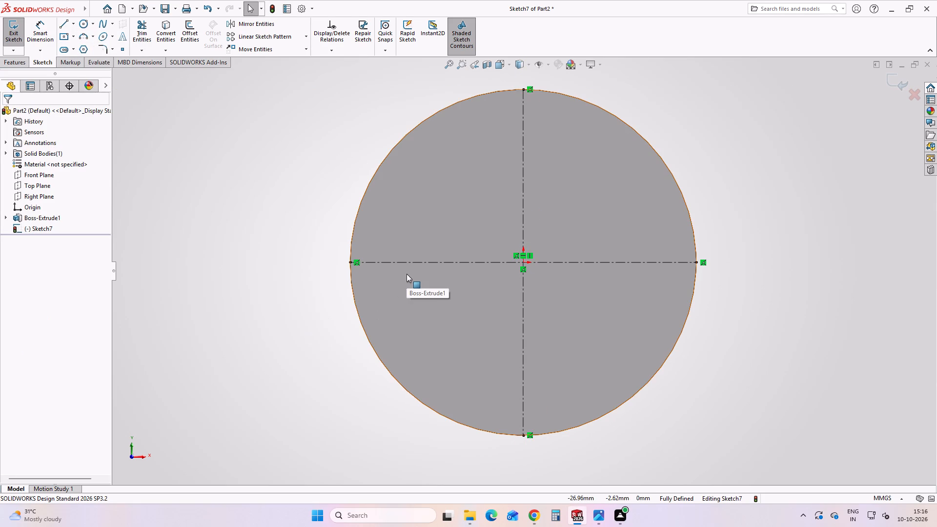
Sketch a circle centred on the origin with a radius of 30 mm.
click(85, 23)
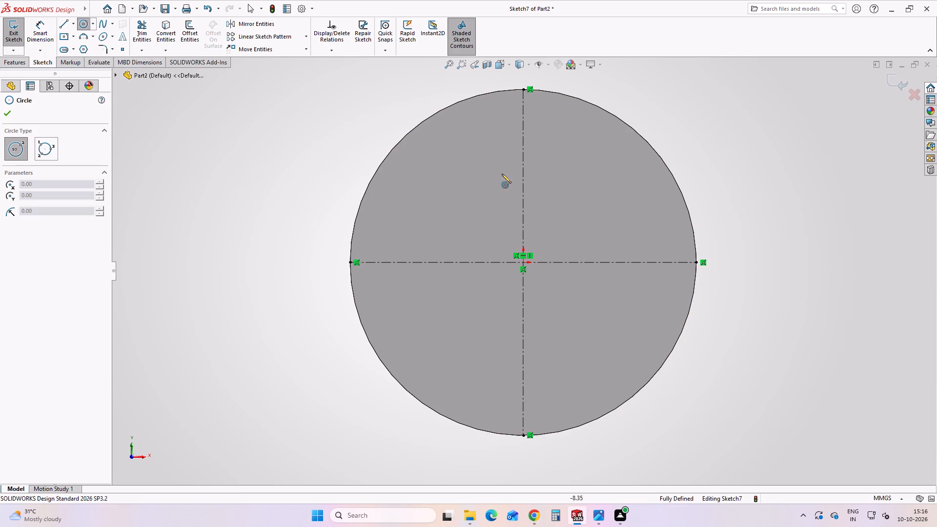
click(523, 264)
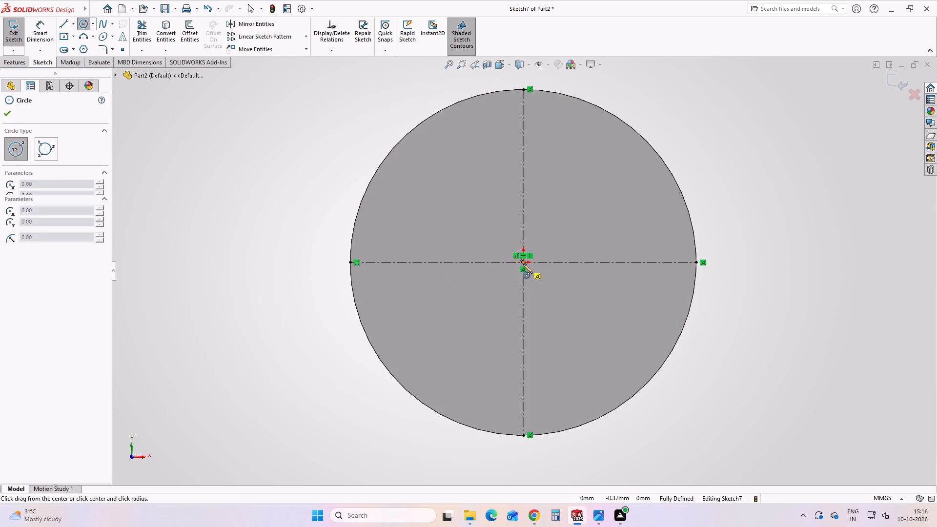
click(633, 185)
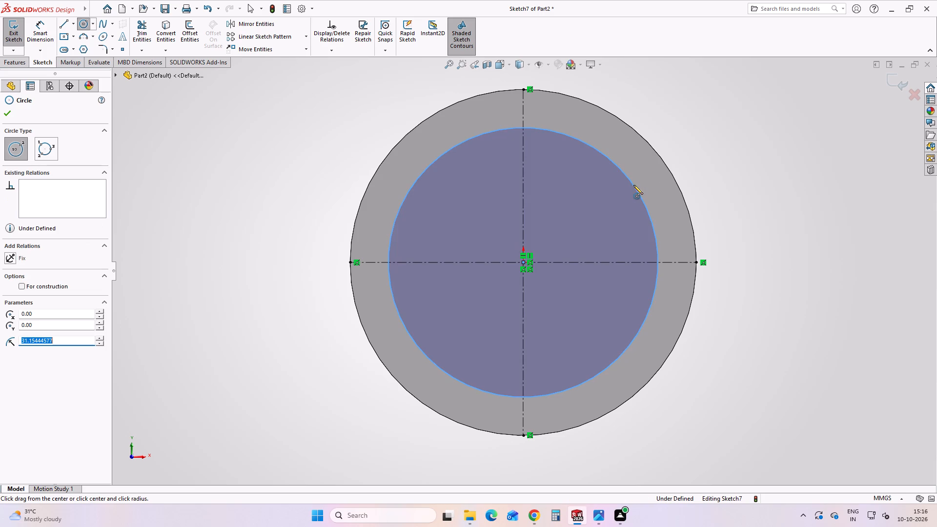
text(30)
key(Return)
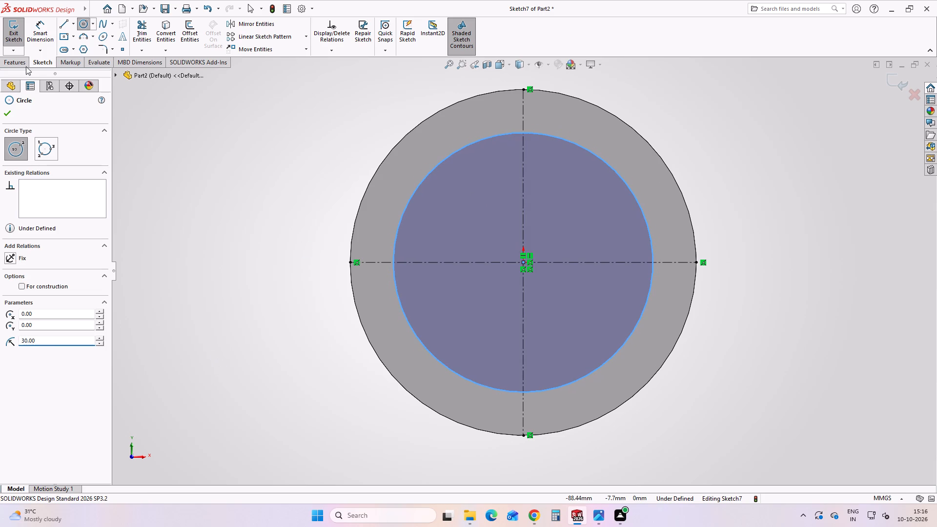
Place sketch points at the four quadrant points of the 30 mm radius circle, where it crosses the centerlines.
key(Escape)
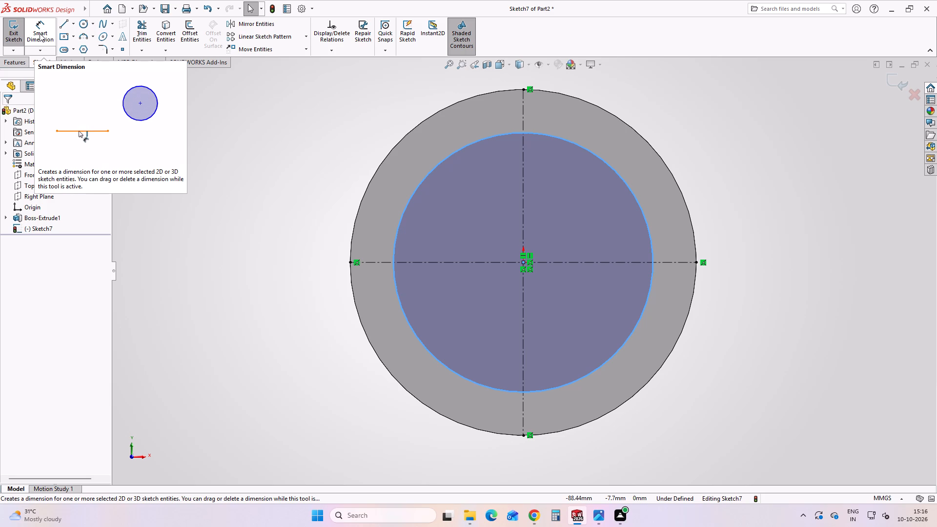
click(120, 52)
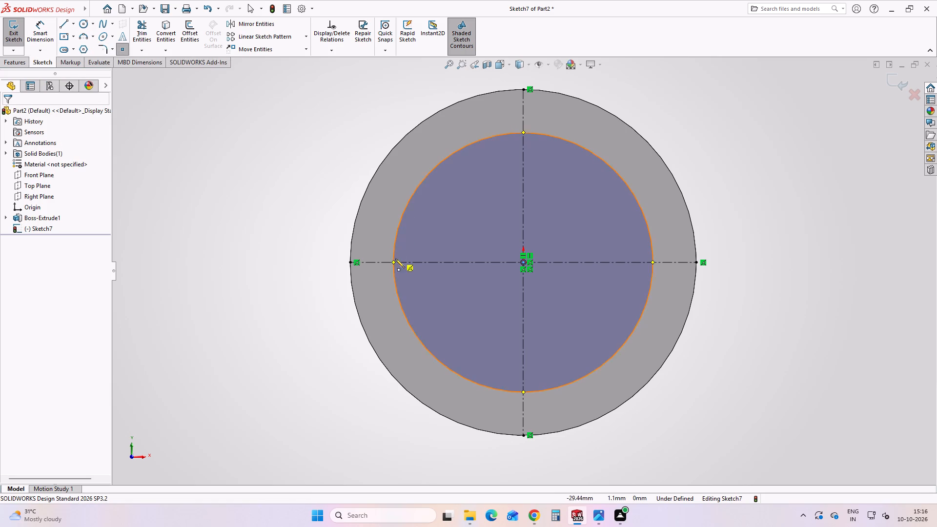
click(393, 263)
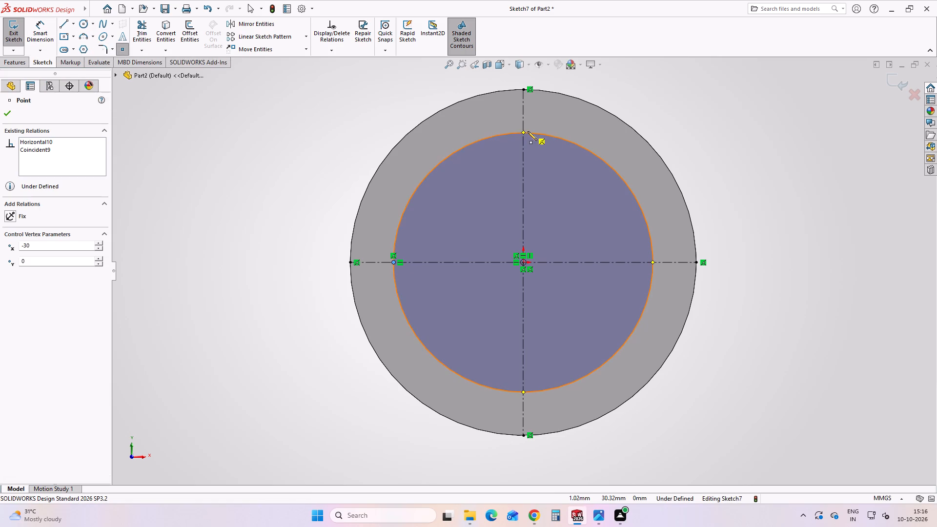
click(524, 133)
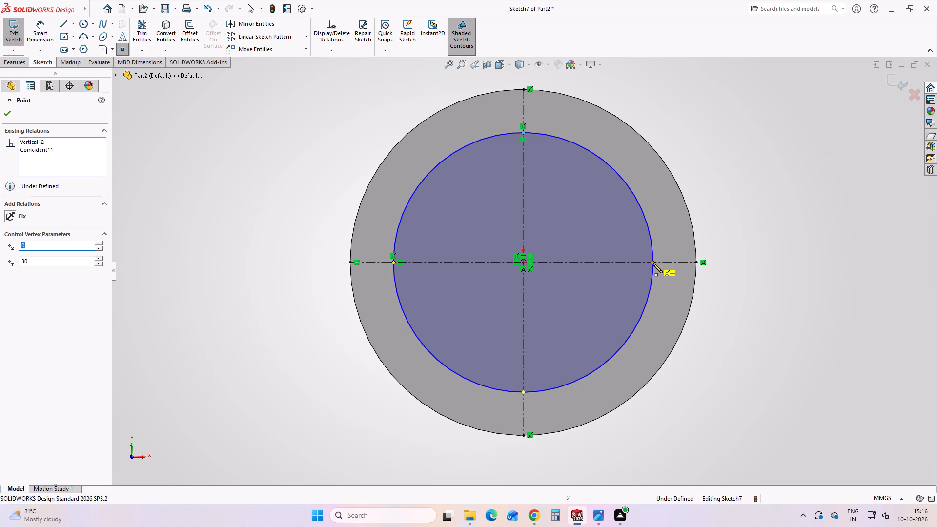
click(653, 263)
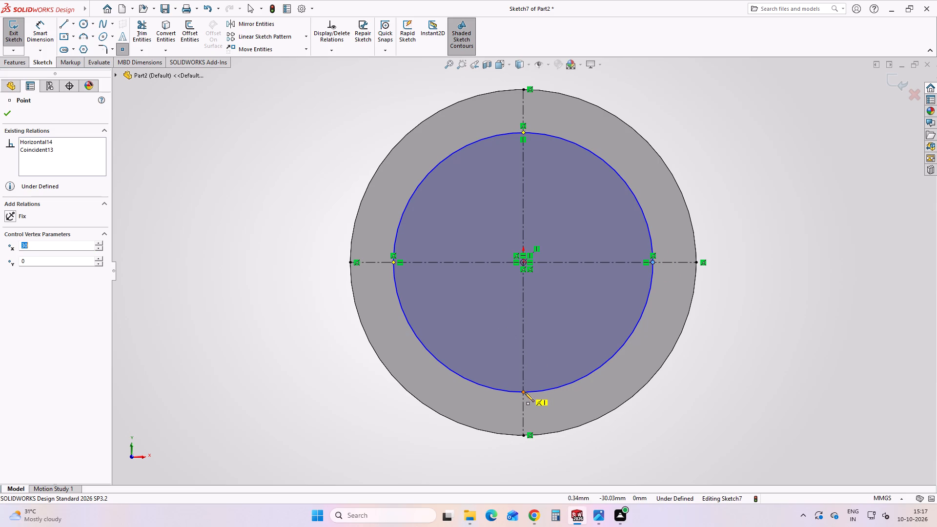
click(523, 393)
key(Escape)
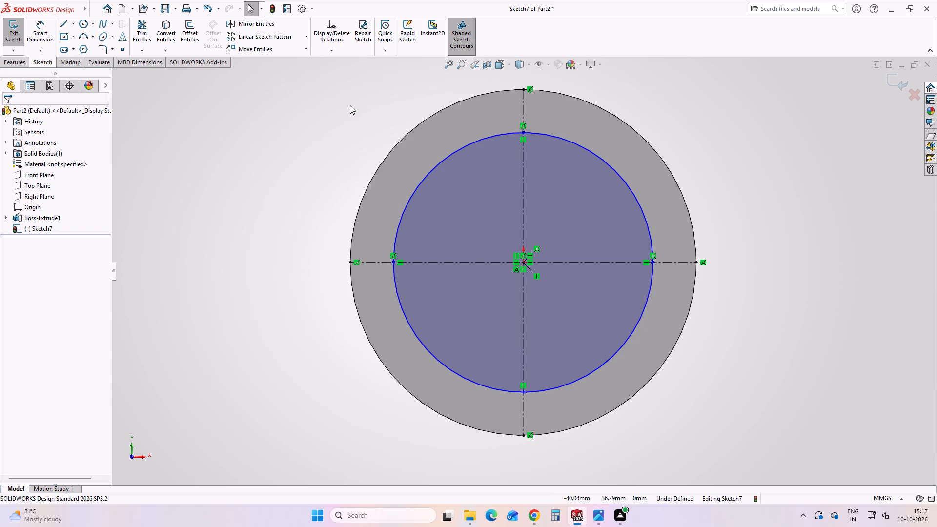
Delete the 30 mm radius circle, keeping its four points and the centerlines, and exit the sketch.
click(430, 173)
key(Delete)
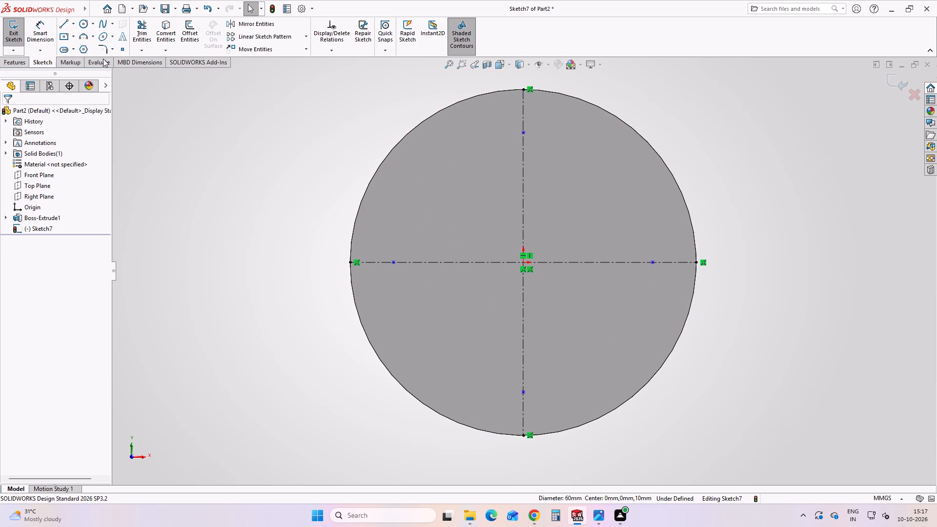
click(26, 64)
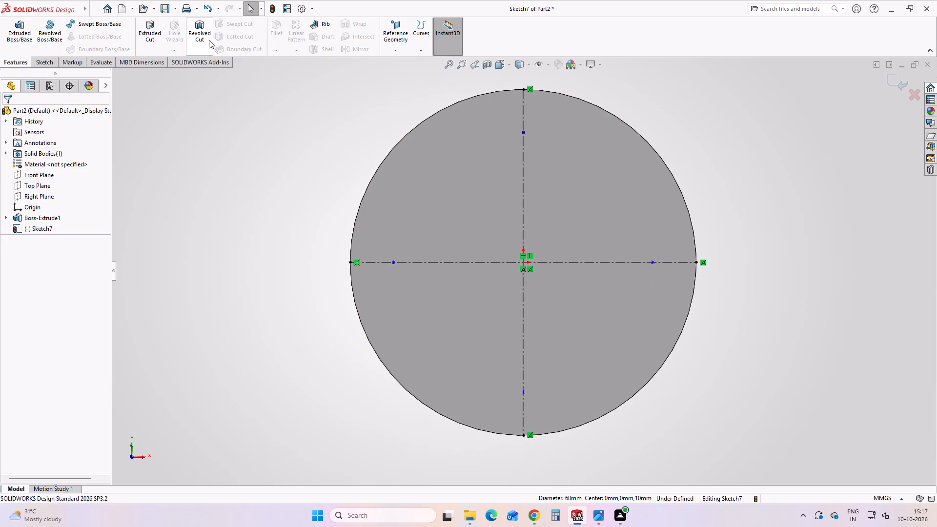
click(903, 85)
click(307, 157)
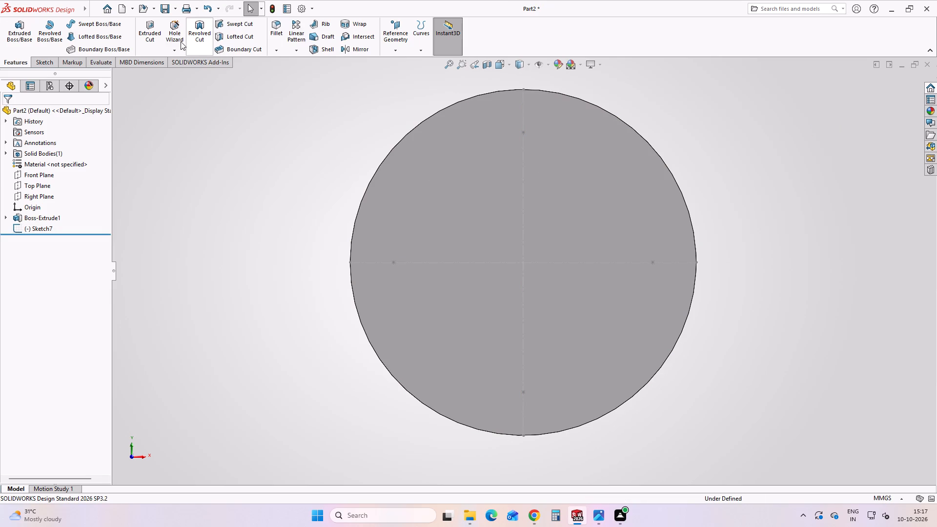
Create M8x1.0 ANSI Metric bottoming tapped holes, Through All, at the four sketch points using Hole Wizard.
click(173, 40)
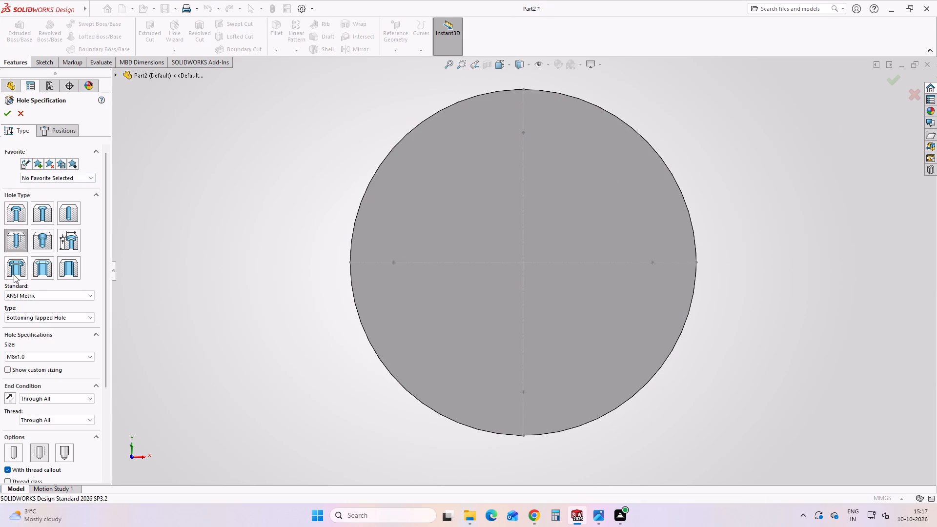
click(19, 241)
click(58, 124)
click(66, 248)
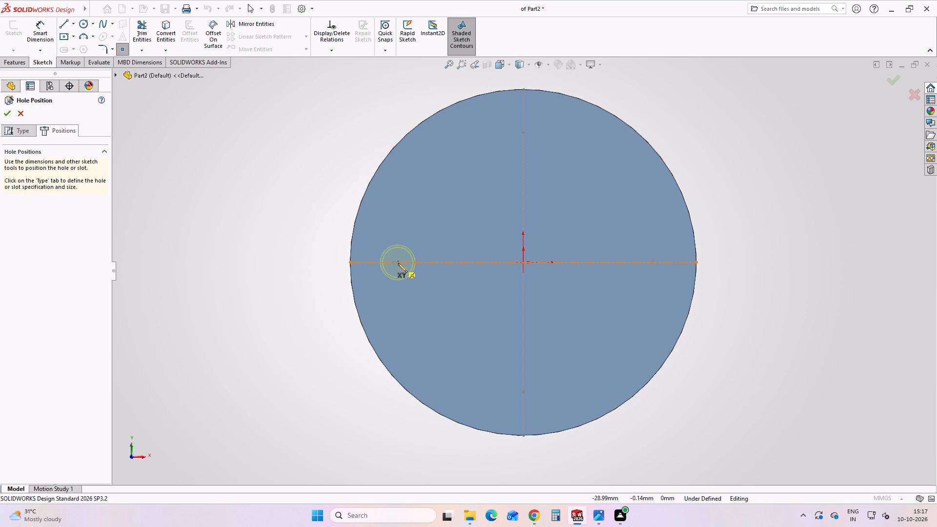
click(395, 263)
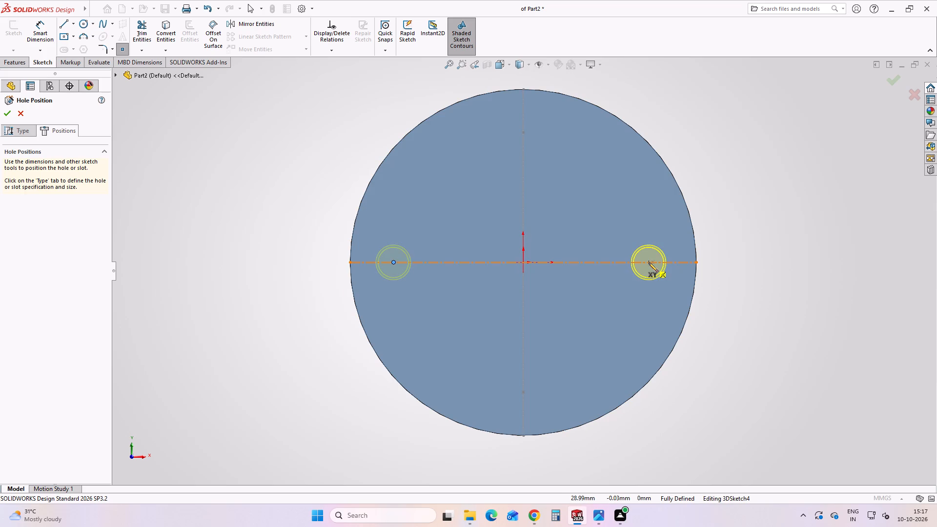
click(652, 263)
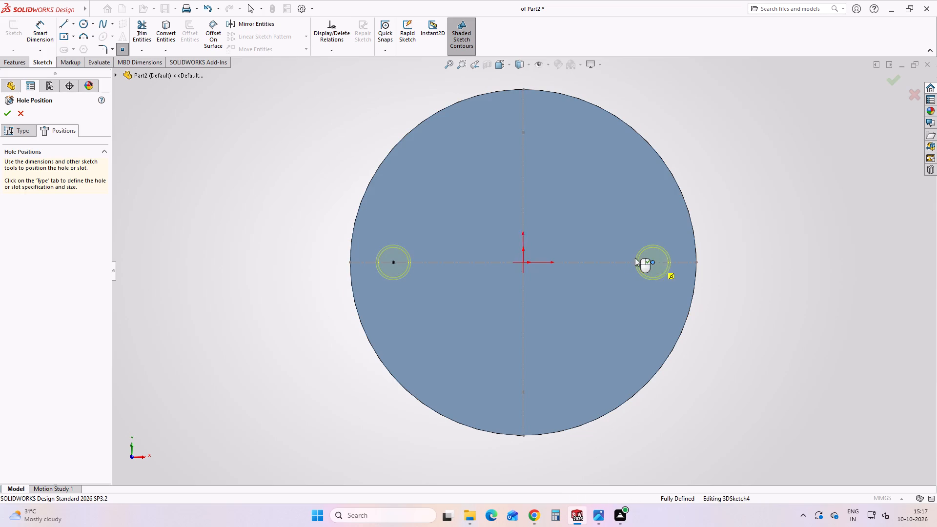
click(521, 134)
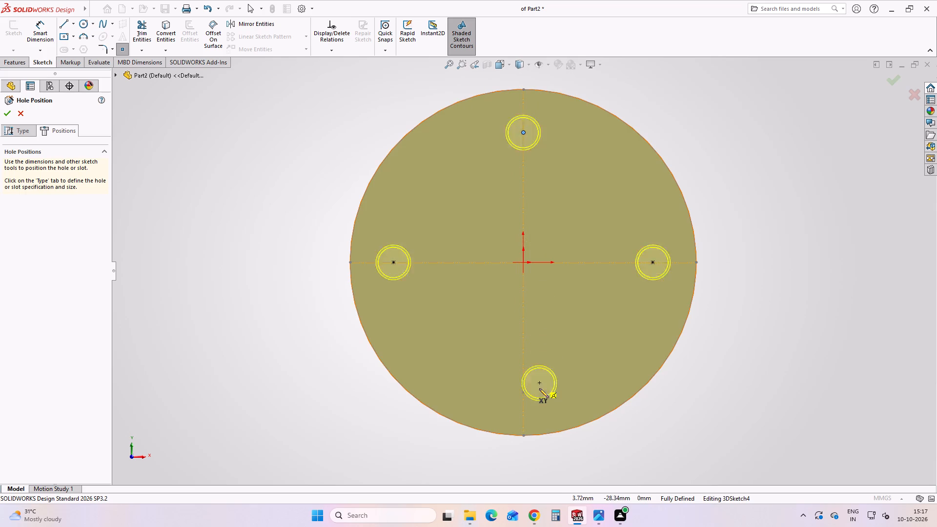
click(525, 394)
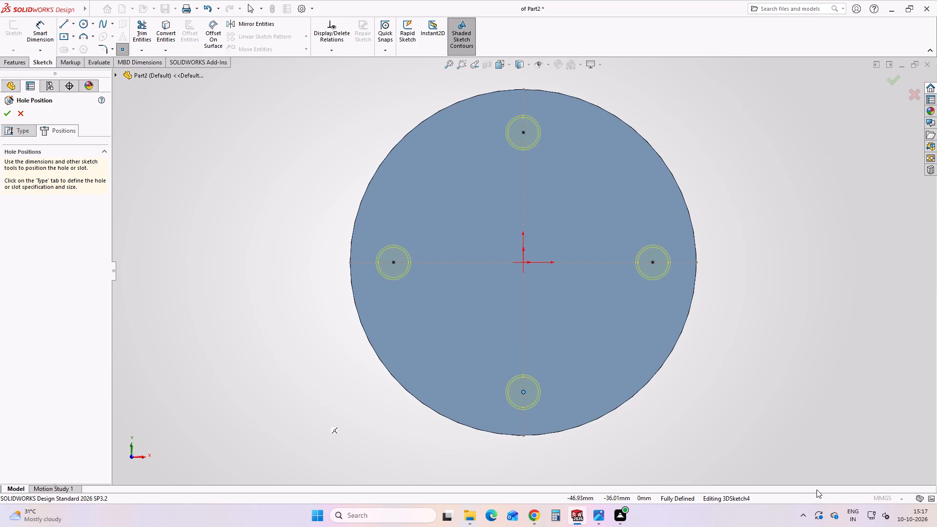
click(10, 118)
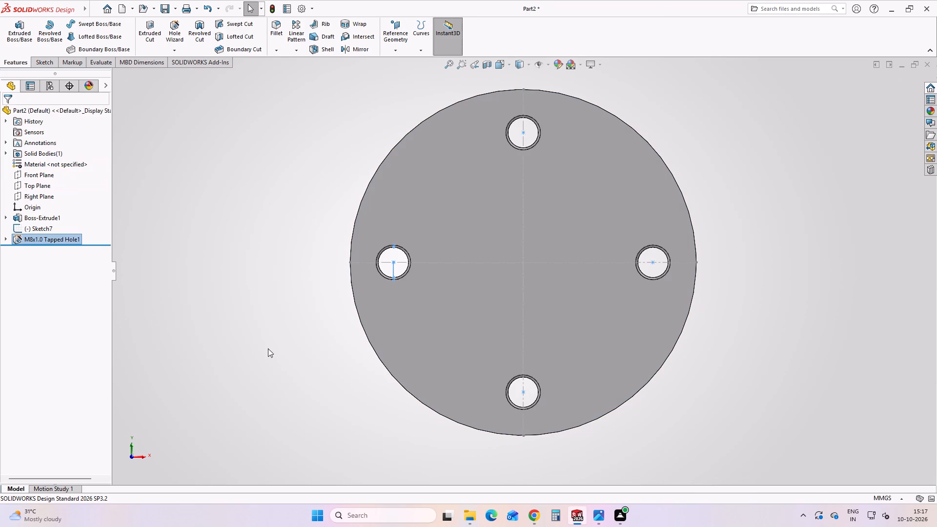
Examine the four tapped holes from both sides of the disc.
middle_drag(322, 332, 321, 258)
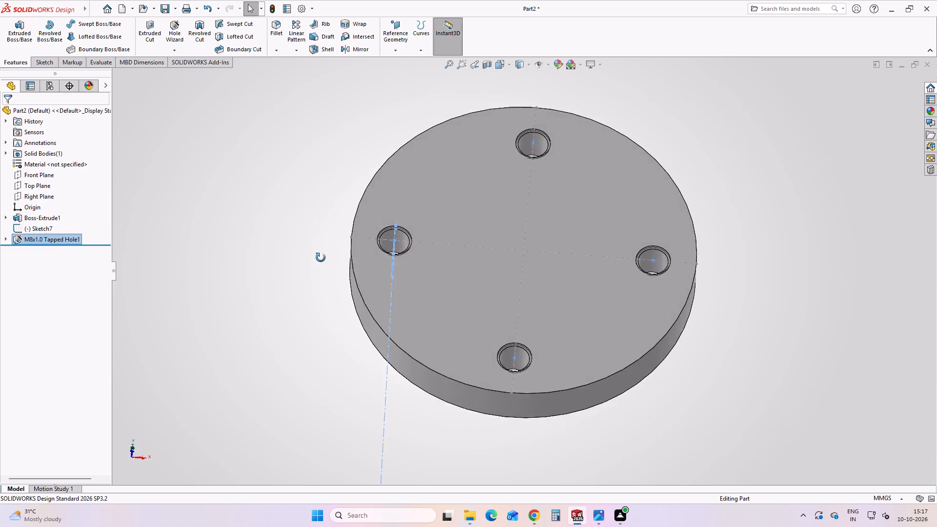
middle_drag(321, 258, 327, 340)
click(245, 318)
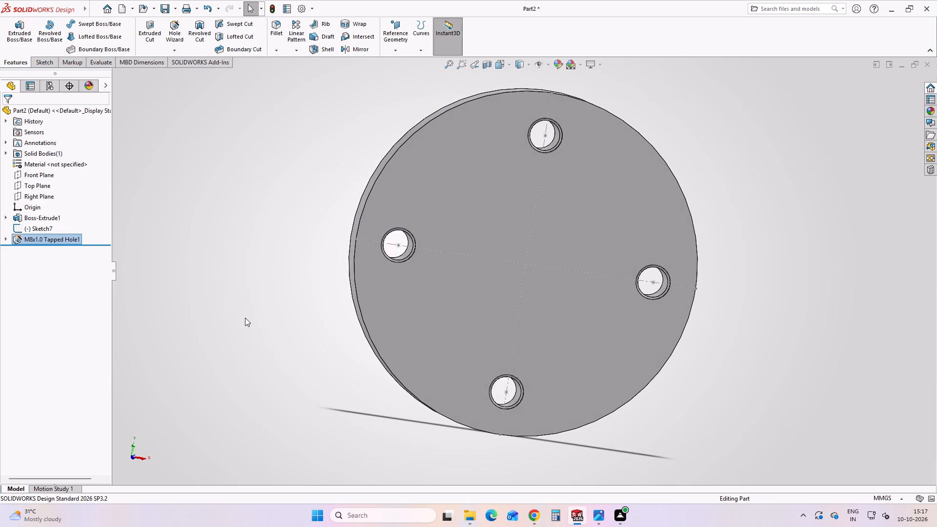
scroll(416, 307, up, 1)
middle_drag(416, 307, 576, 143)
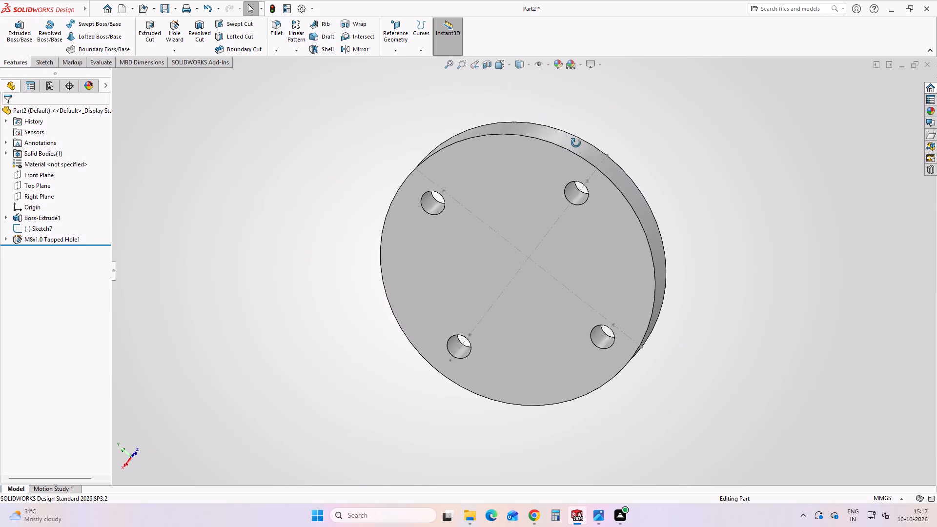
middle_drag(576, 143, 403, 284)
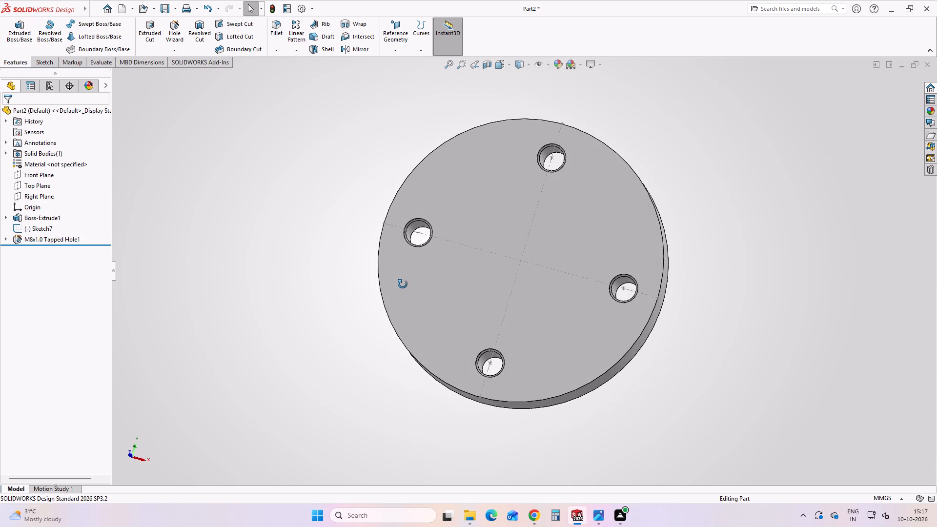
middle_drag(403, 284, 401, 301)
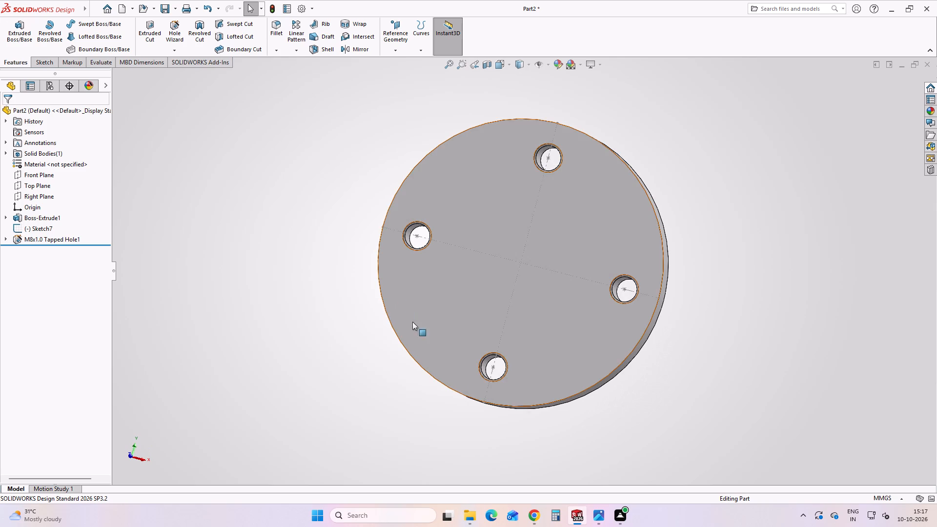
Switch to the 01-Body drawing in Photos and examine how the flange's threaded holes are shown in the isometric view.
click(593, 519)
click(472, 484)
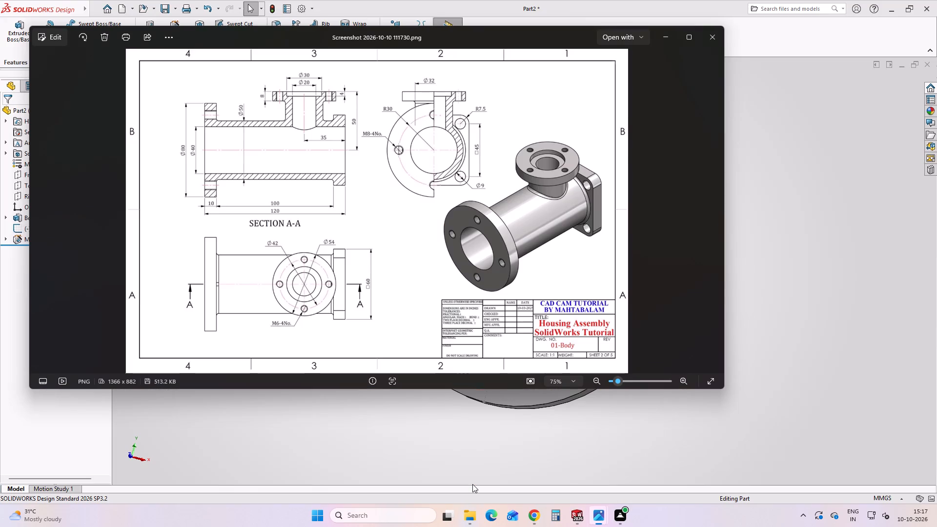
click(601, 517)
click(860, 266)
scroll(431, 237, down, 2)
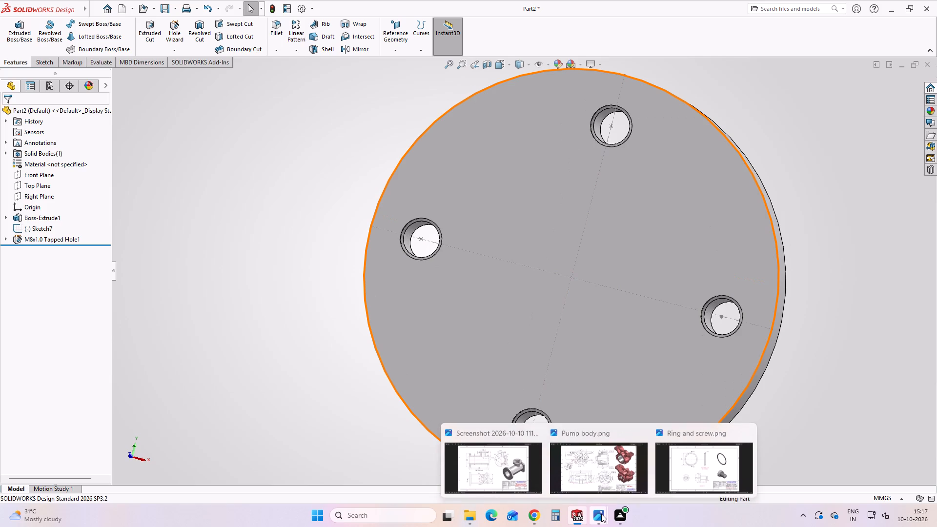
click(476, 469)
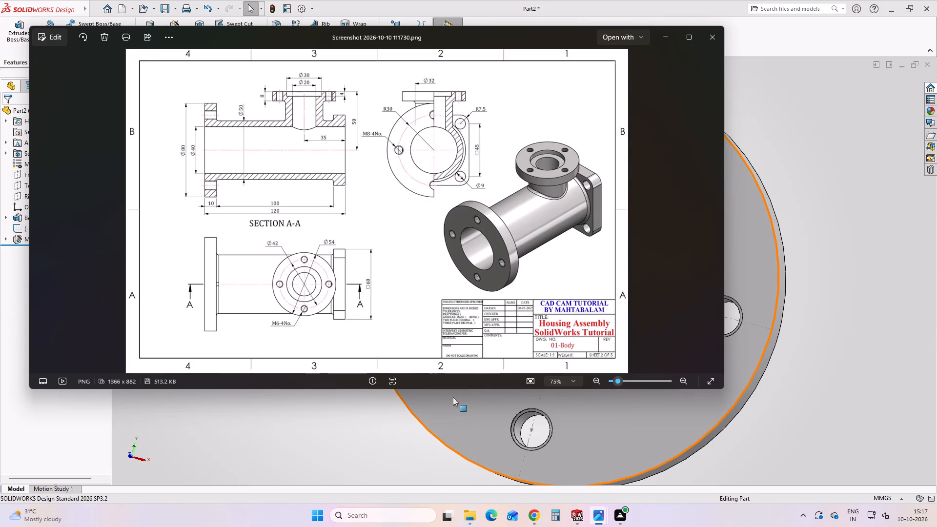
scroll(382, 169, up, 2)
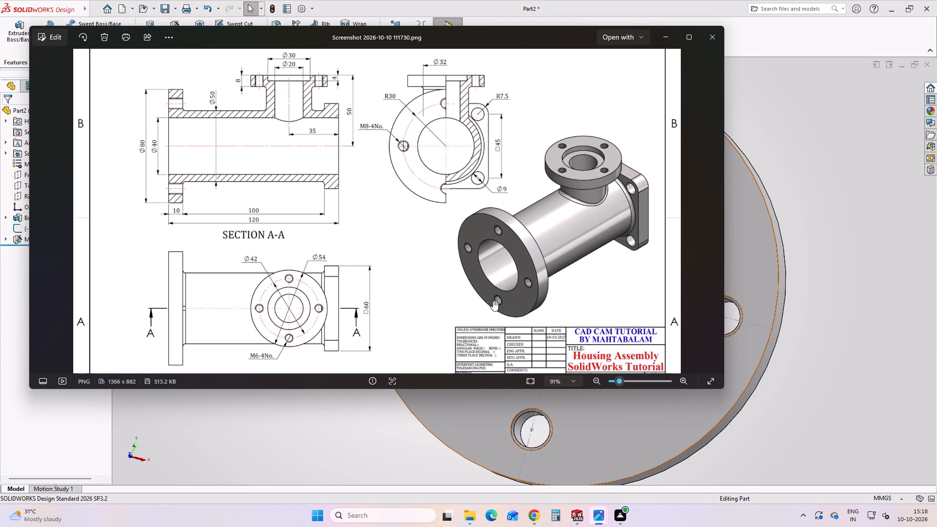
scroll(493, 299, up, 3)
scroll(552, 245, up, 2)
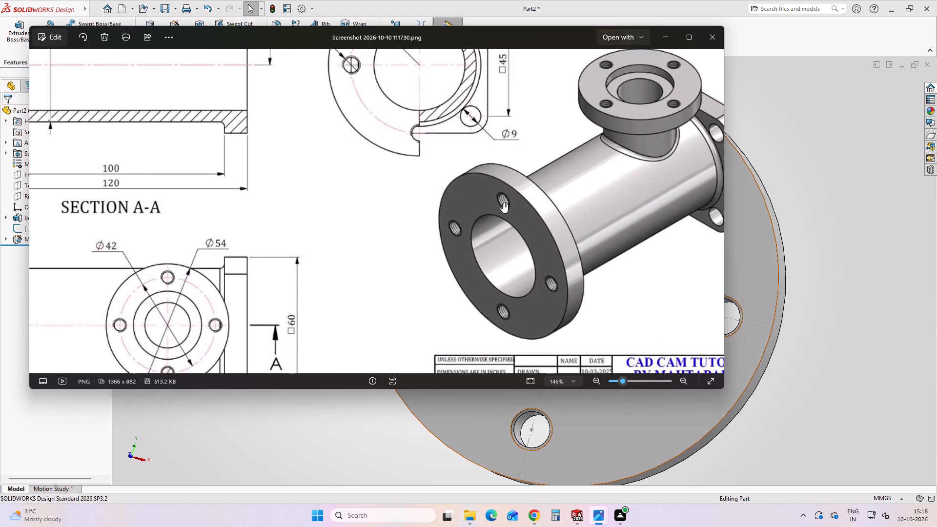
click(871, 208)
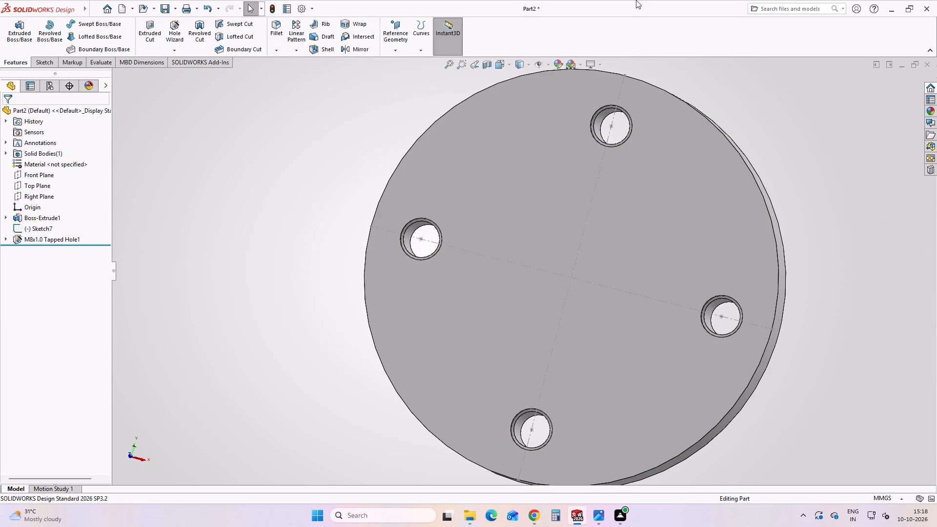
Search the program options for "show" and look through the matching settings.
scroll(445, 222, down, 2)
scroll(445, 222, up, 4)
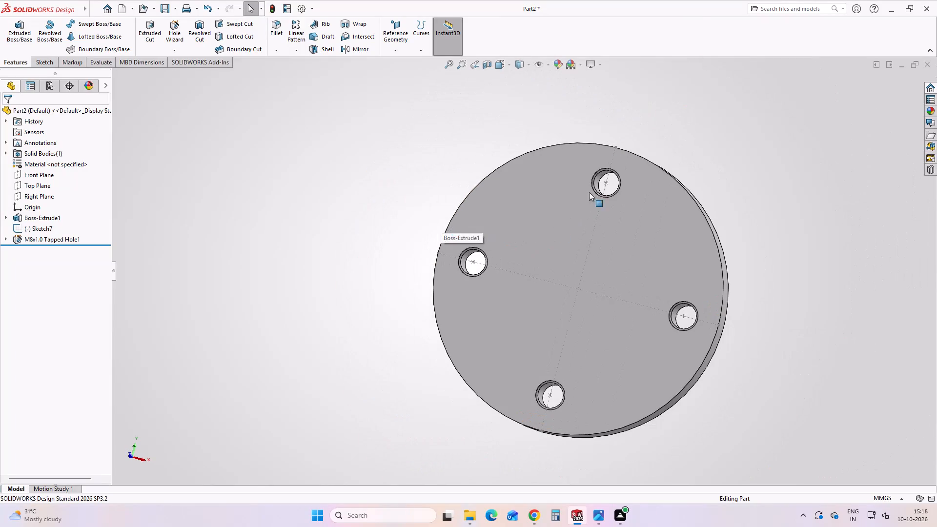
click(309, 9)
click(319, 22)
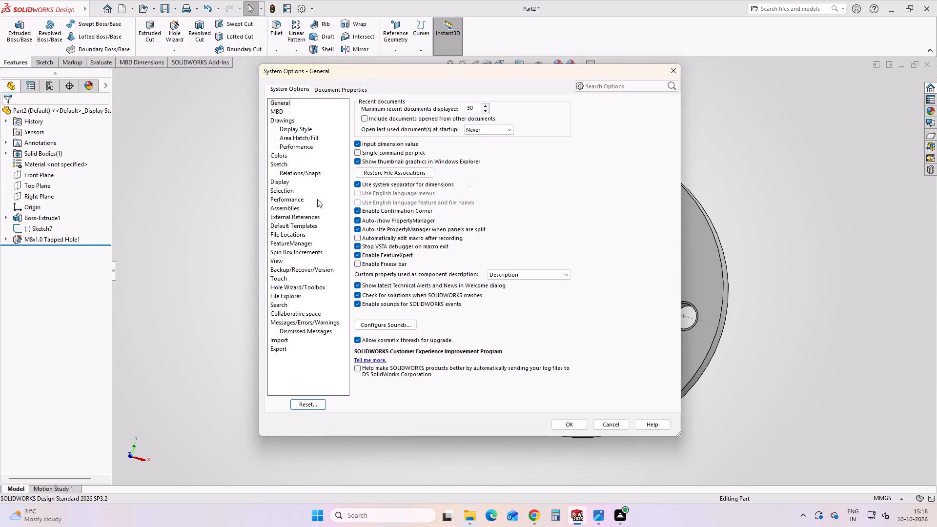
click(330, 90)
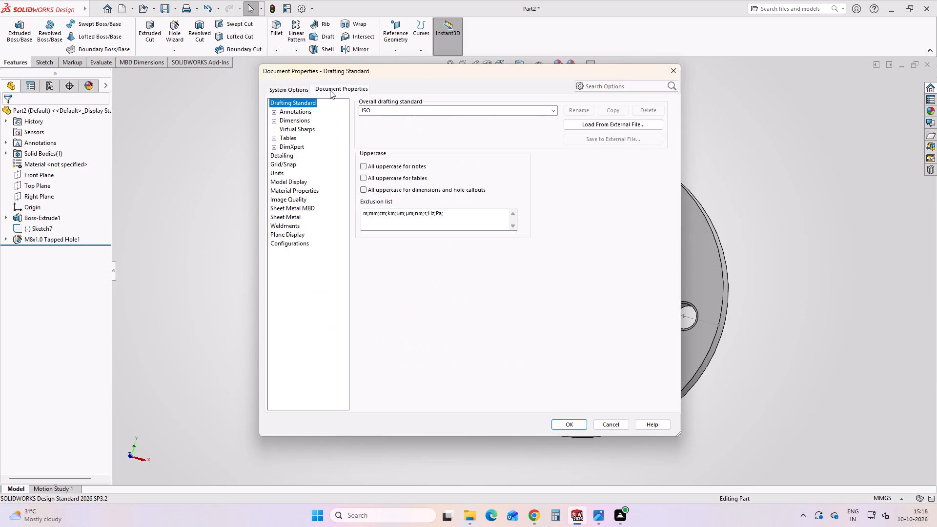
click(294, 95)
click(294, 89)
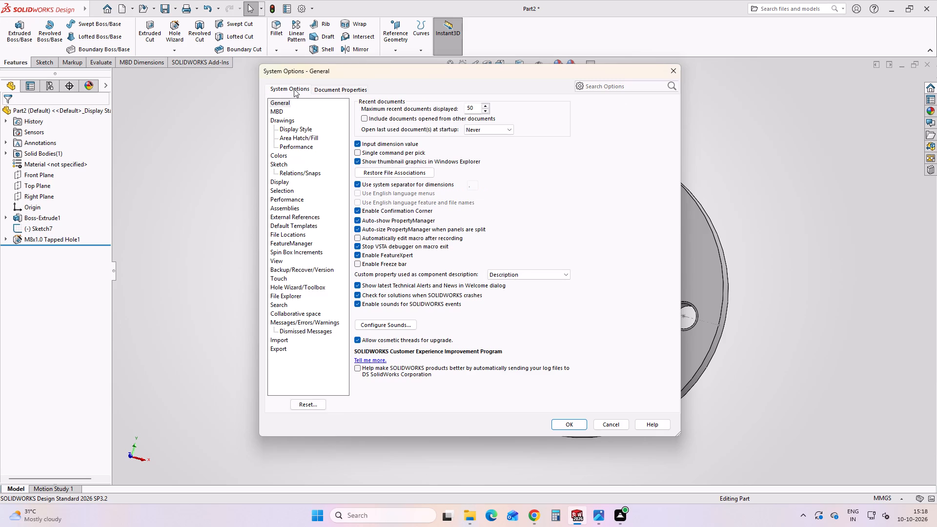
click(597, 84)
key(s)
key(h)
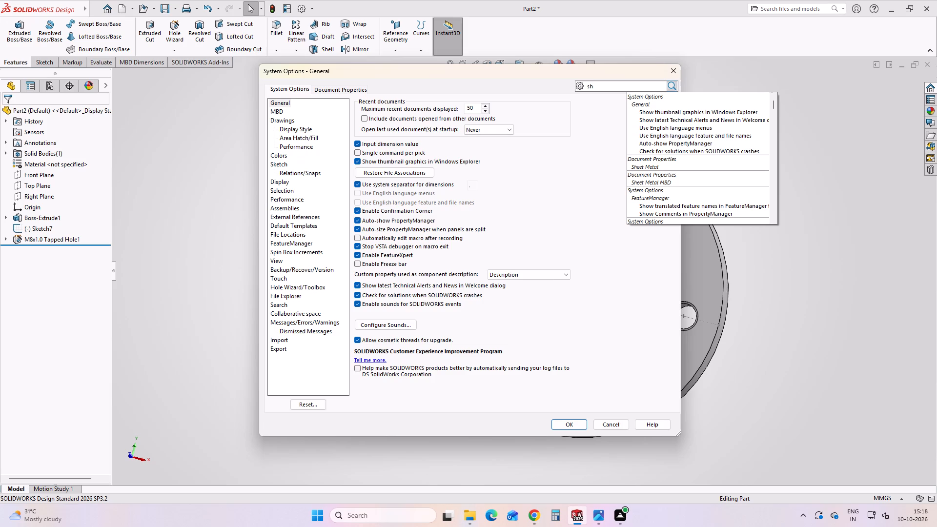
text(ow)
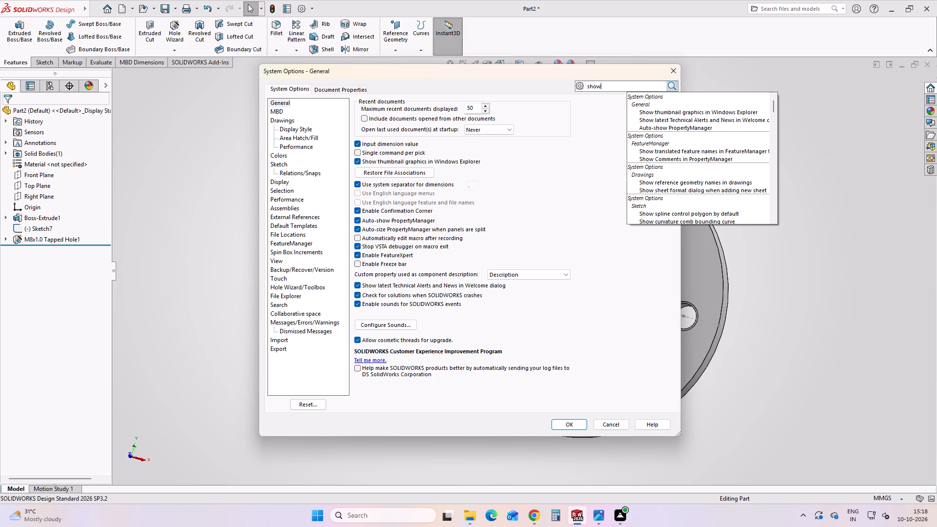
scroll(723, 152, down, 3)
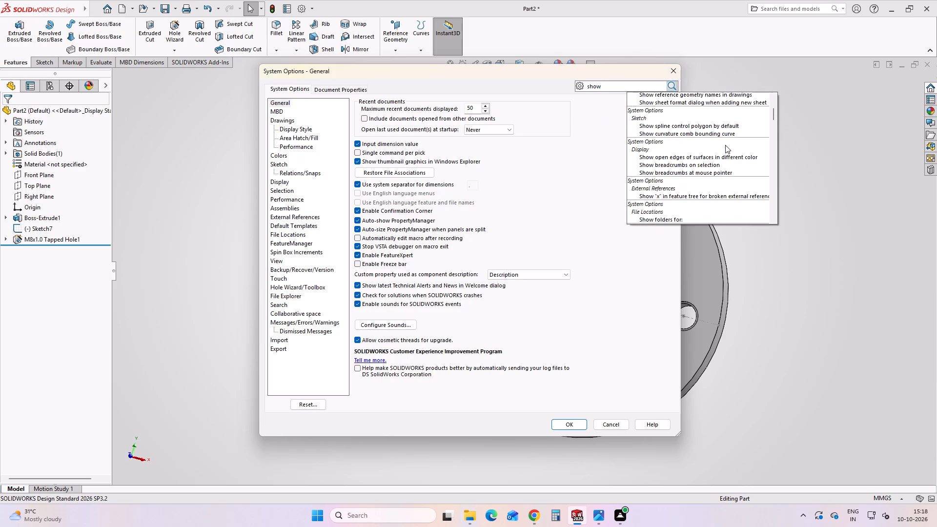
scroll(726, 145, down, 9)
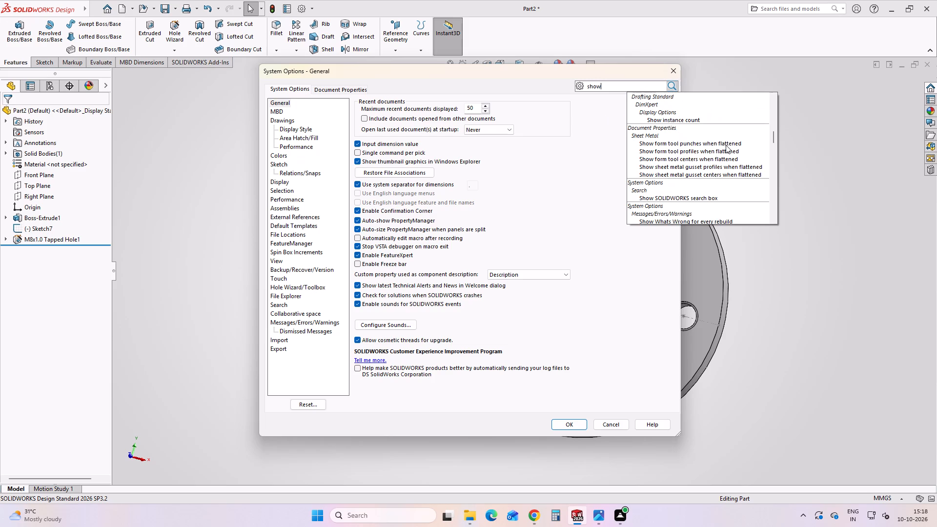
scroll(726, 145, up, 2)
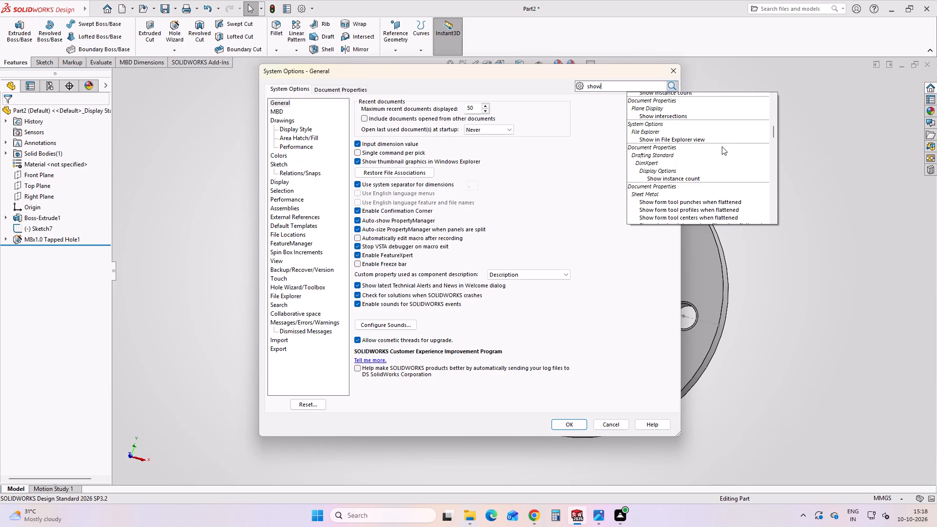
scroll(722, 146, down, 5)
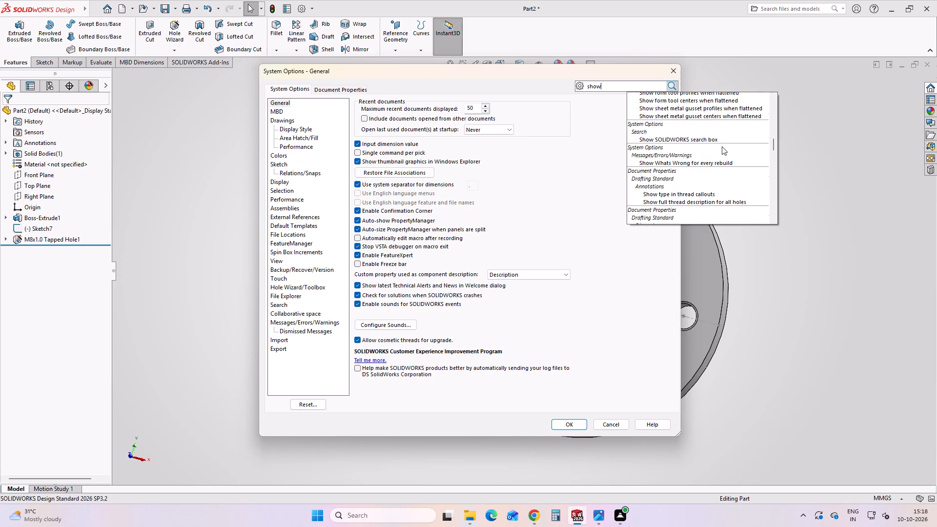
scroll(722, 146, up, 1)
scroll(678, 180, down, 7)
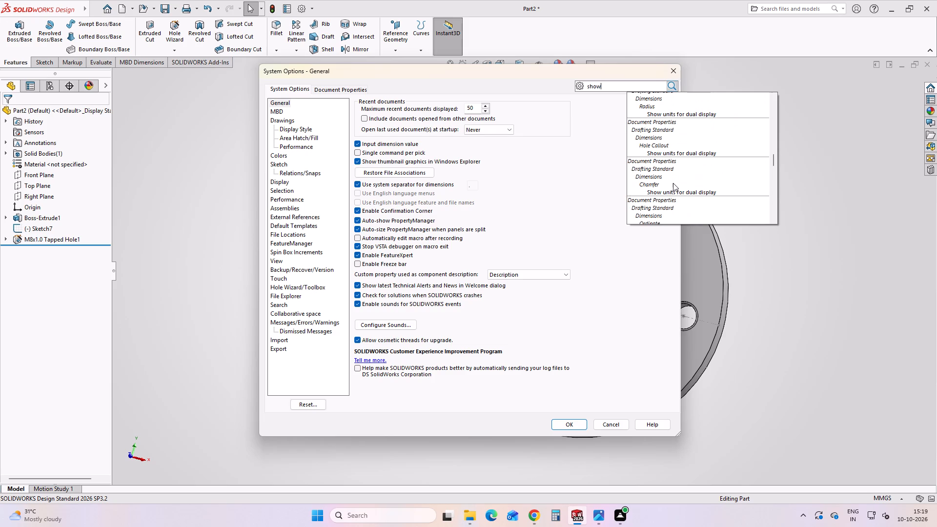
scroll(673, 183, down, 1)
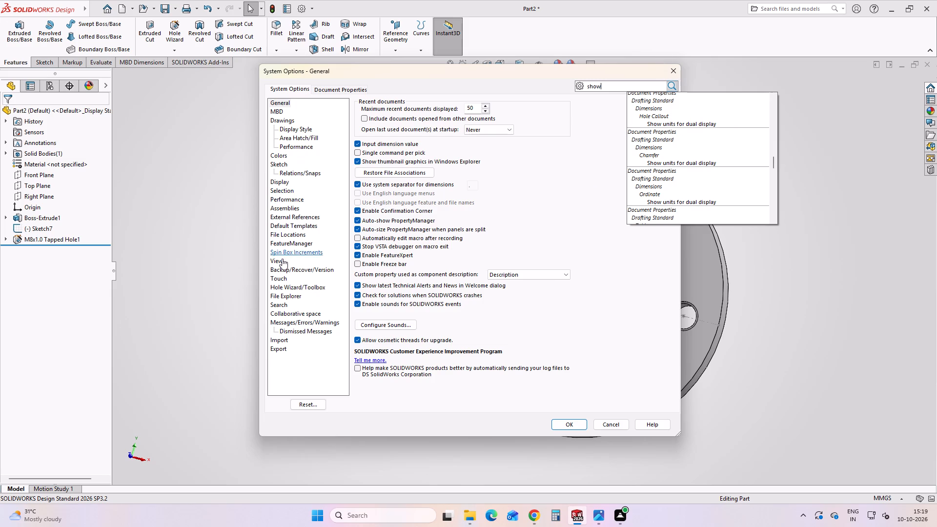
Examine the FeatureManager and Hole Wizard/Toolbox system options, and close the options without saving.
click(283, 245)
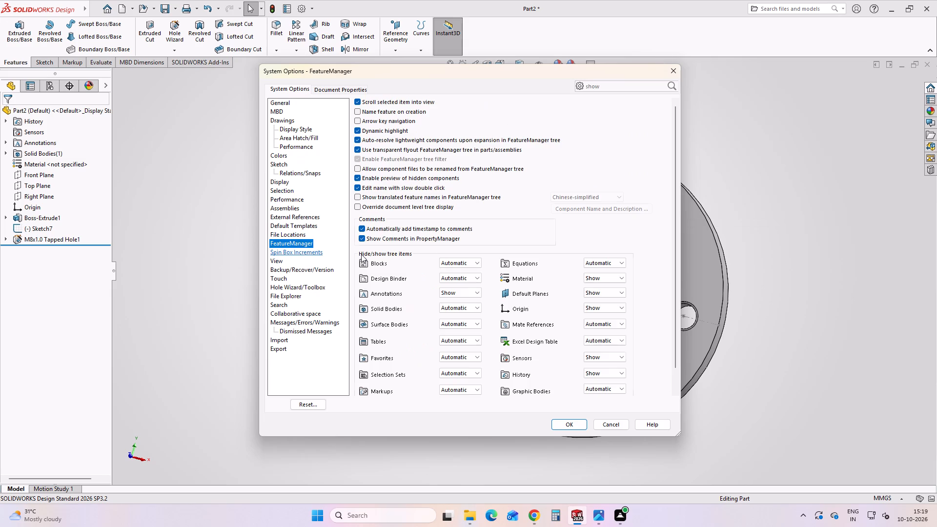
scroll(474, 279, down, 4)
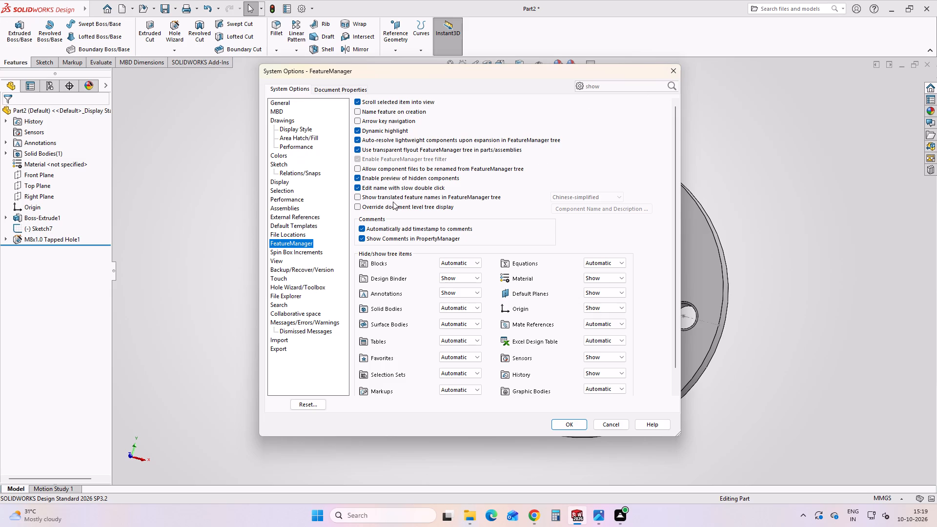
scroll(304, 194, up, 2)
click(285, 288)
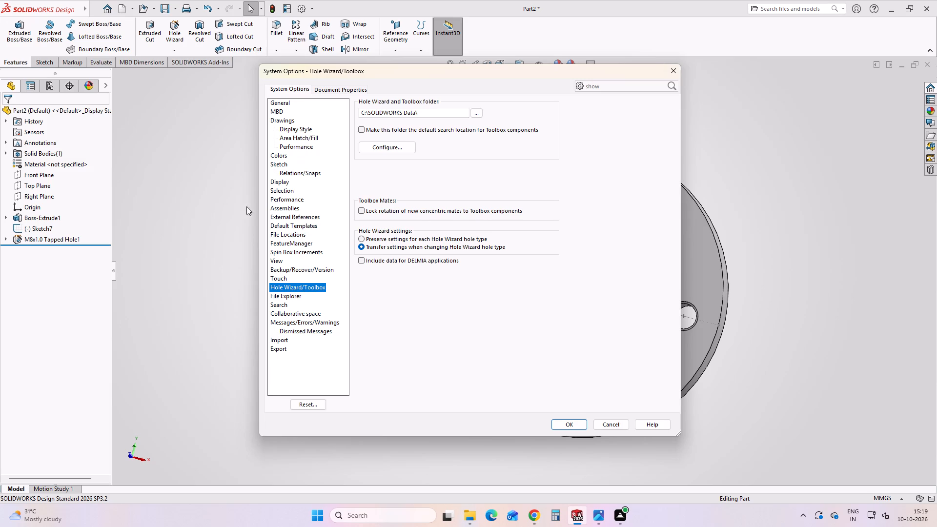
click(678, 73)
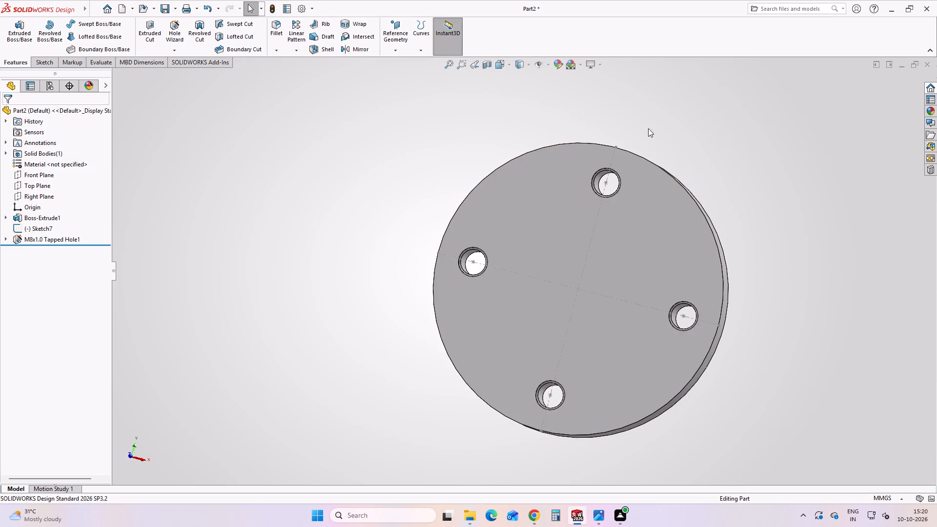
Start a sketch on the disc's back face and draw a circle about 47 mm in diameter centred on the origin.
click(711, 98)
middle_drag(546, 227, 585, 295)
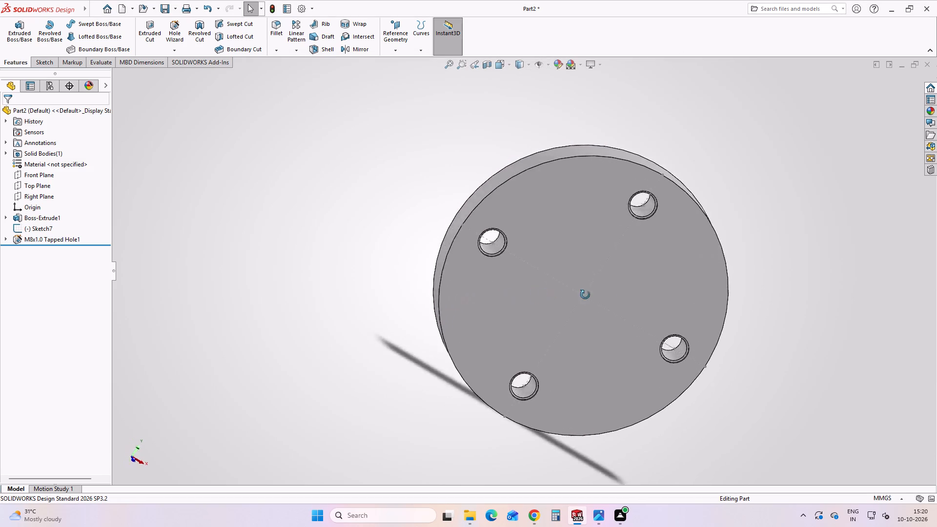
middle_drag(585, 295, 435, 361)
scroll(435, 361, up, 1)
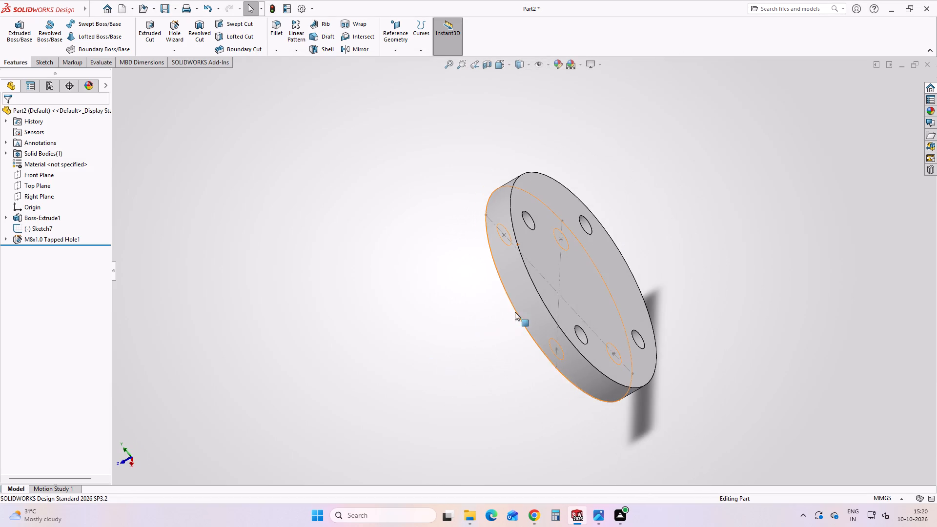
scroll(562, 272, down, 1)
middle_drag(548, 277, 432, 312)
scroll(504, 284, up, 1)
click(564, 180)
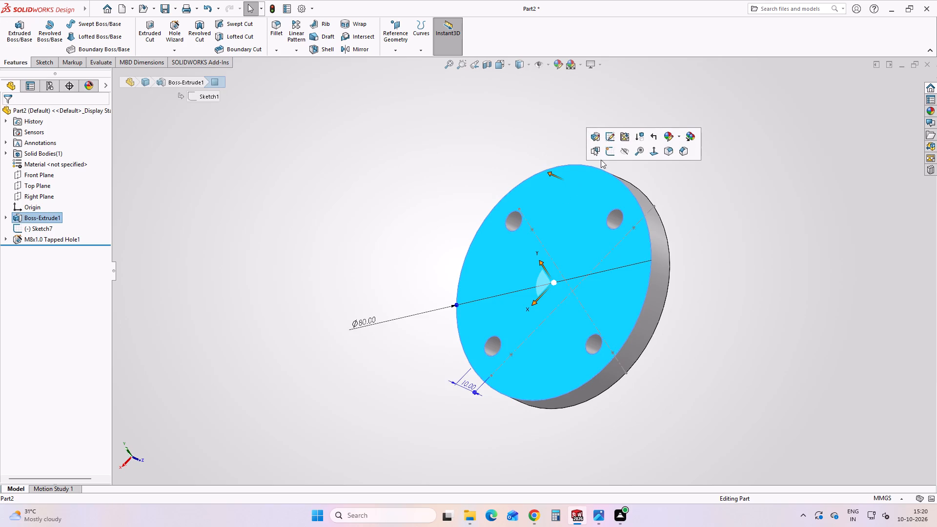
click(613, 148)
click(250, 286)
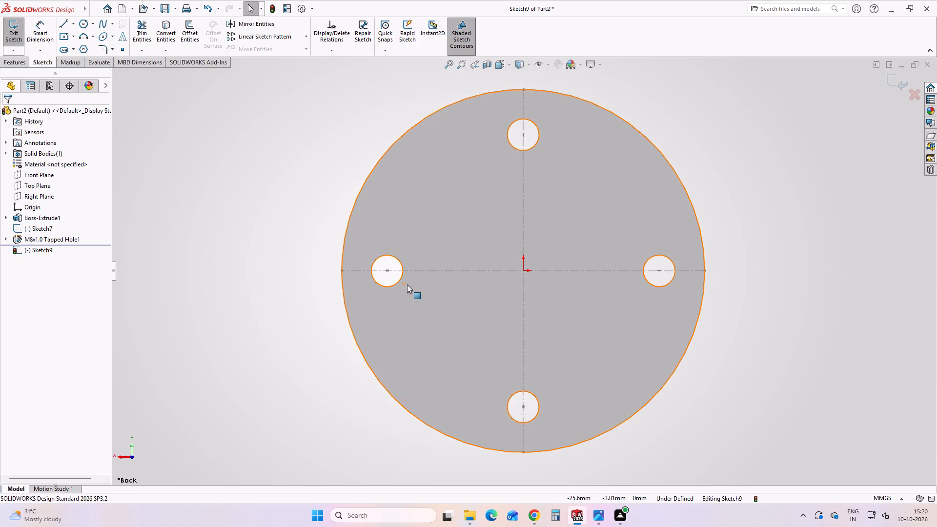
scroll(407, 284, up, 1)
click(81, 25)
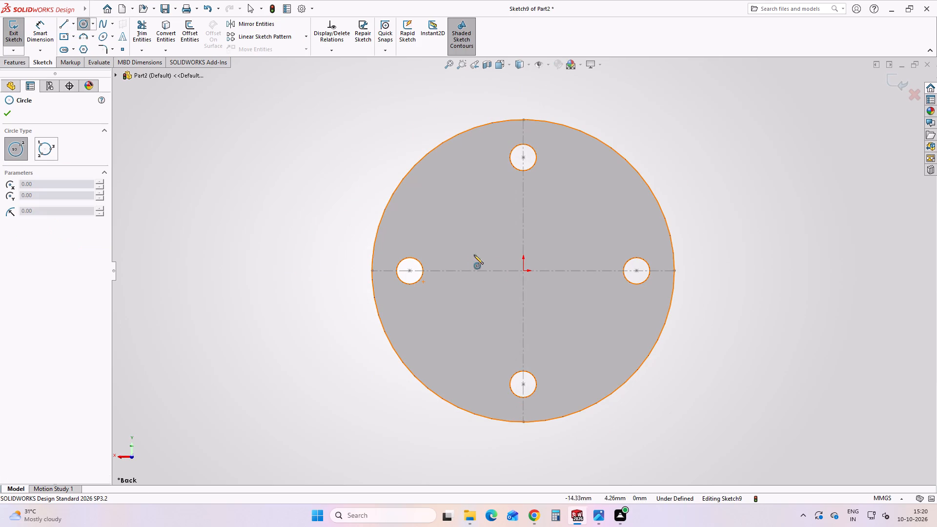
click(522, 271)
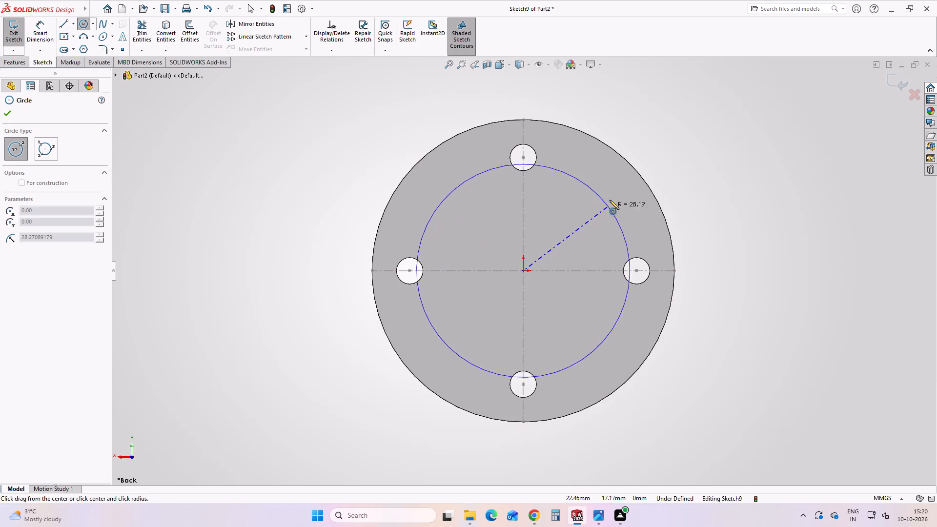
click(599, 224)
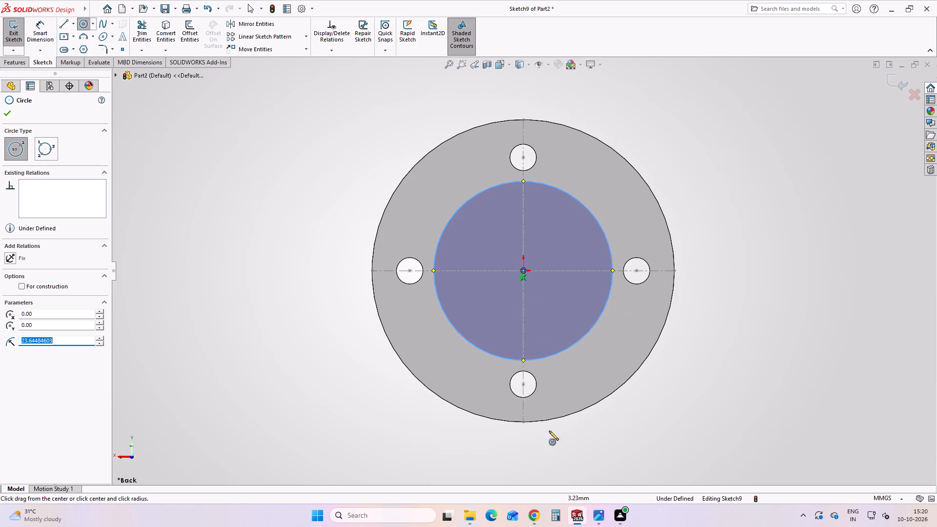
Consult the 01-Body drawing in Photos for the tube's outer diameter, and dimension the new circle at 50 mm diameter.
click(597, 525)
click(517, 473)
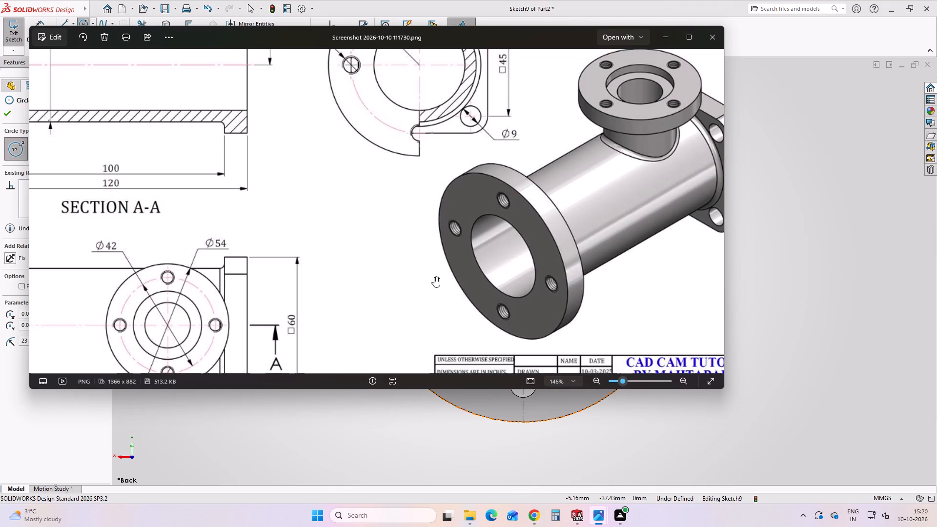
scroll(423, 260, down, 6)
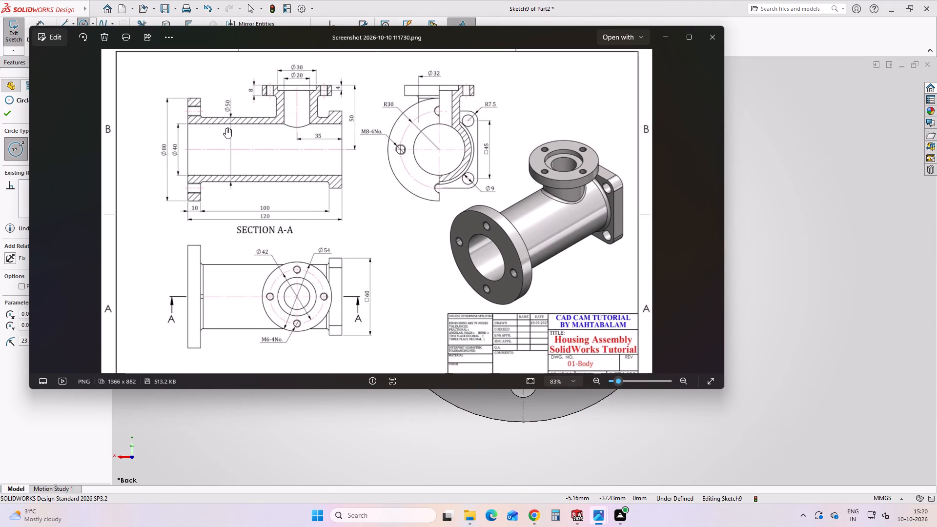
click(793, 399)
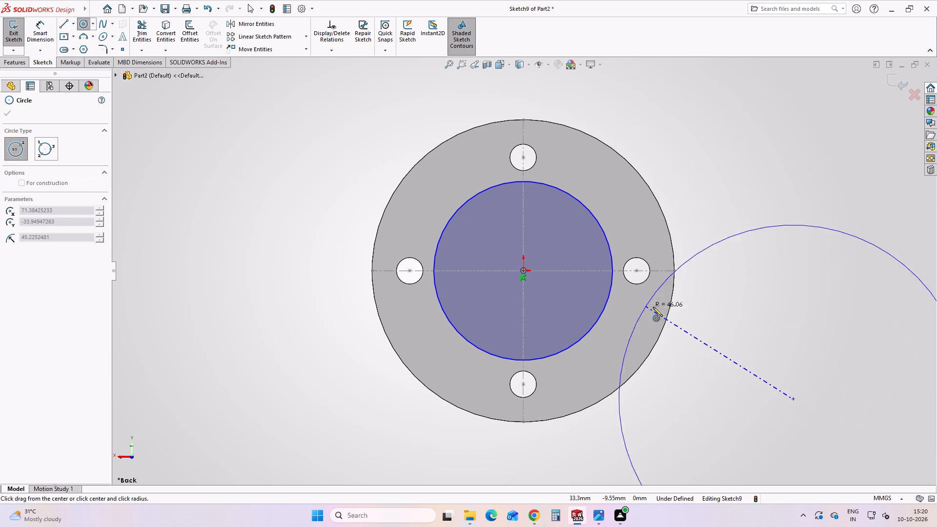
key(Escape)
click(35, 20)
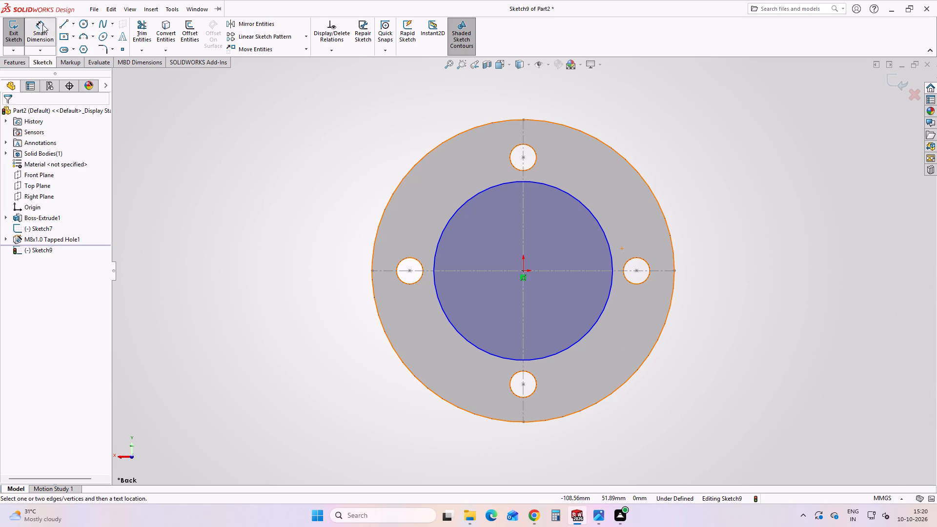
click(577, 201)
click(693, 120)
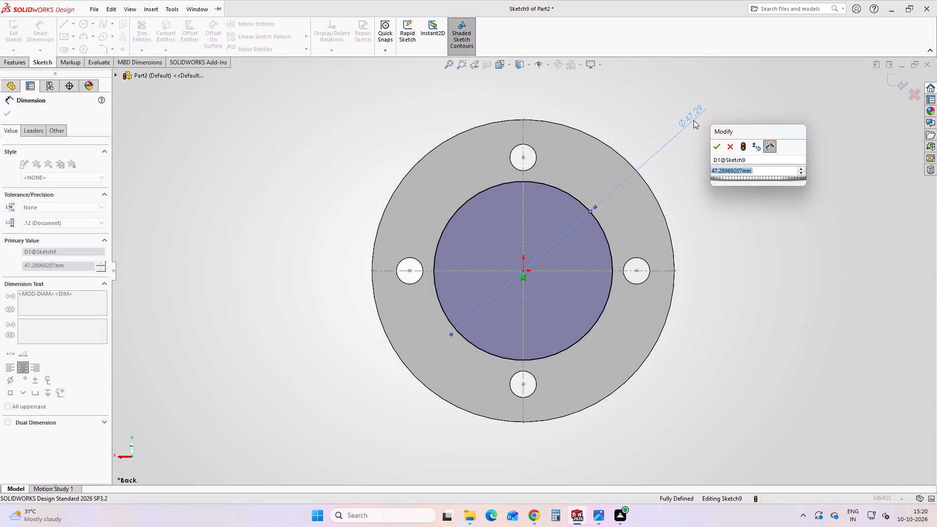
text(50)
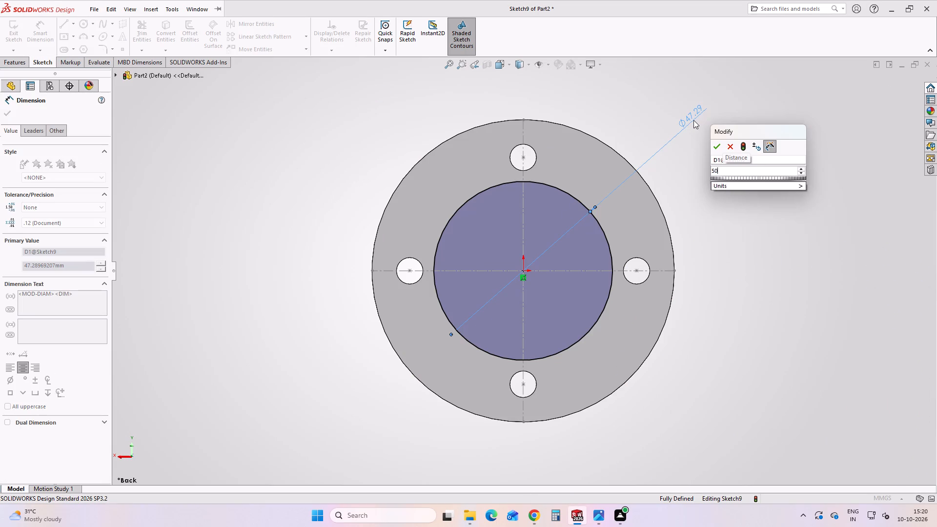
key(Return)
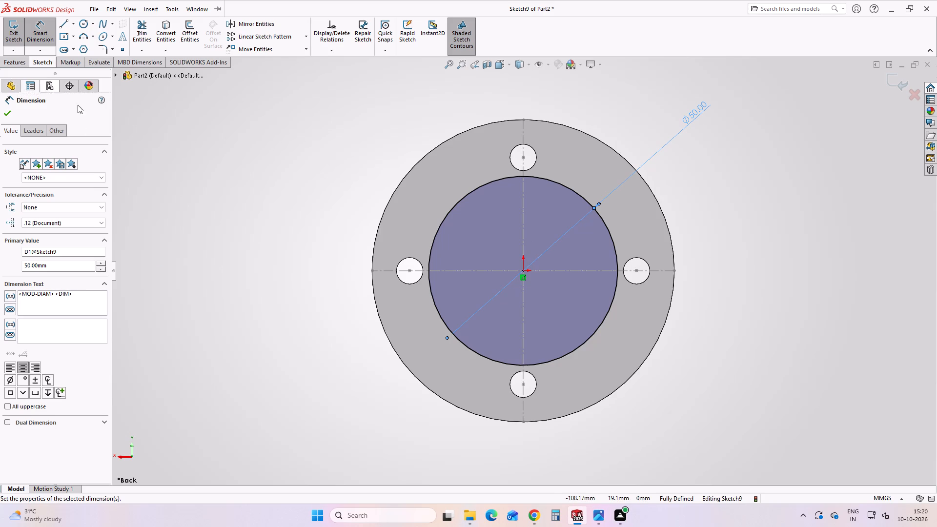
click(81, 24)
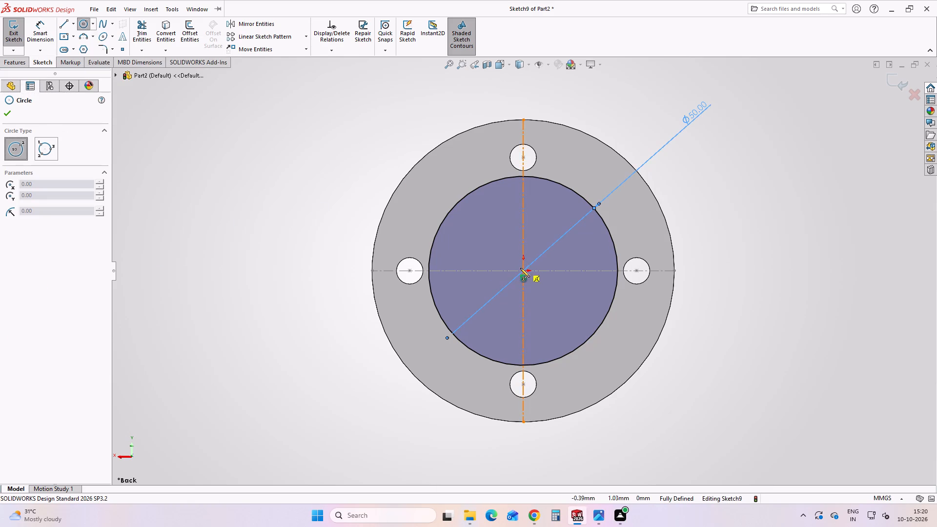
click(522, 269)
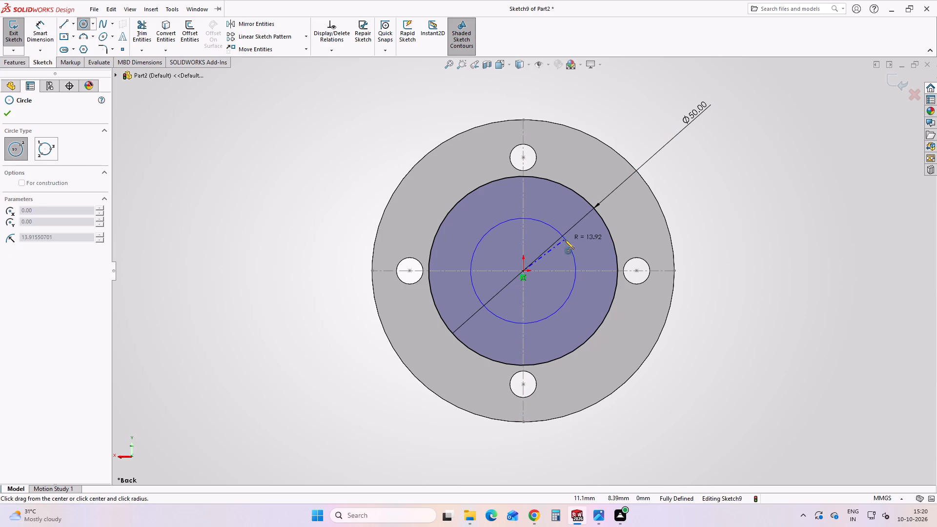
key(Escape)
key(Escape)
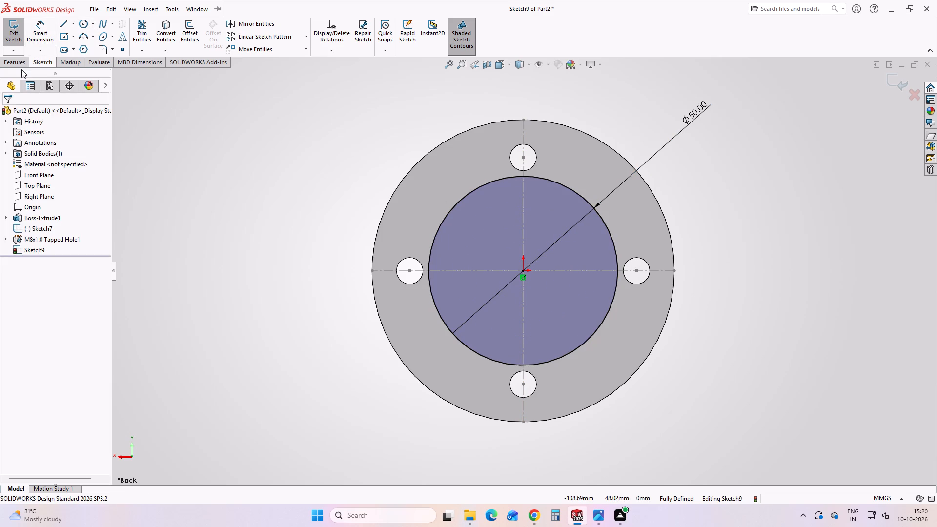
Extrude the 50 mm circle 100 mm outward from the flange's back face, merged with the body.
click(21, 61)
click(24, 38)
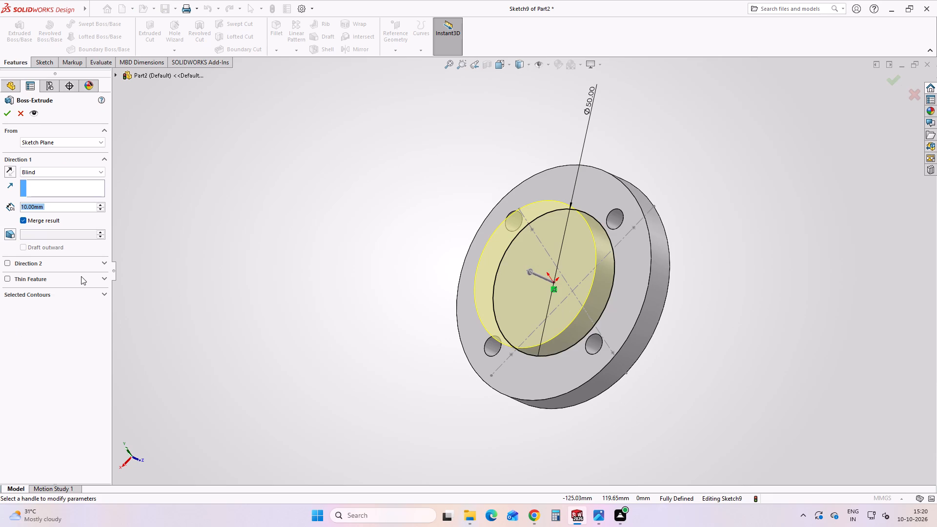
text(100)
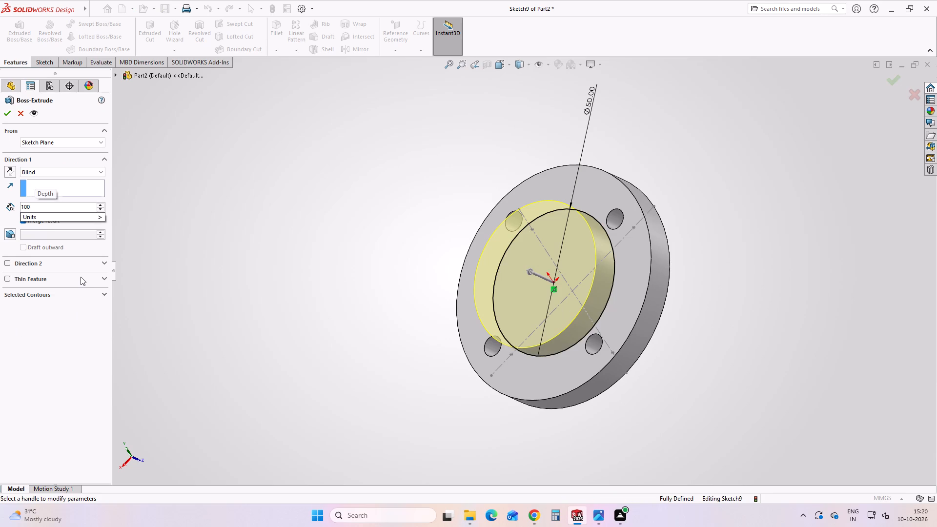
key(Return)
click(9, 116)
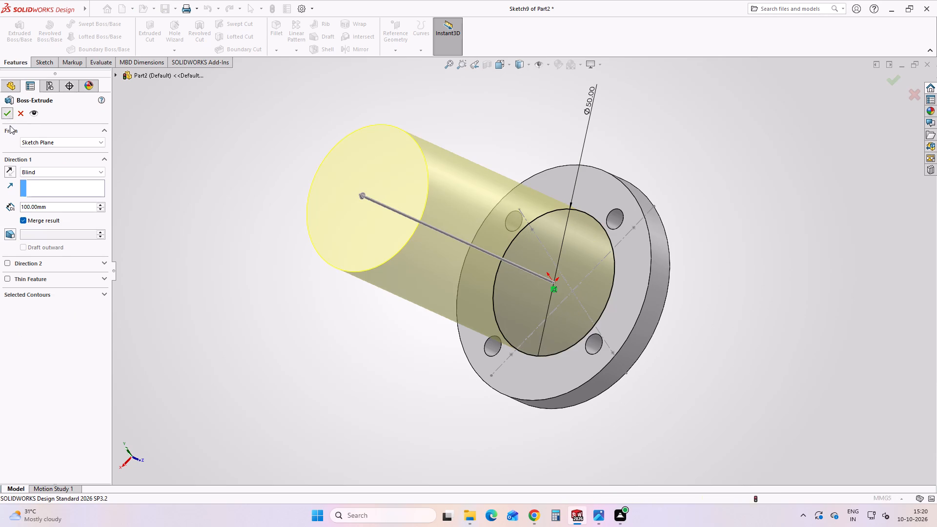
click(278, 245)
middle_drag(366, 268, 469, 300)
scroll(524, 237, up, 2)
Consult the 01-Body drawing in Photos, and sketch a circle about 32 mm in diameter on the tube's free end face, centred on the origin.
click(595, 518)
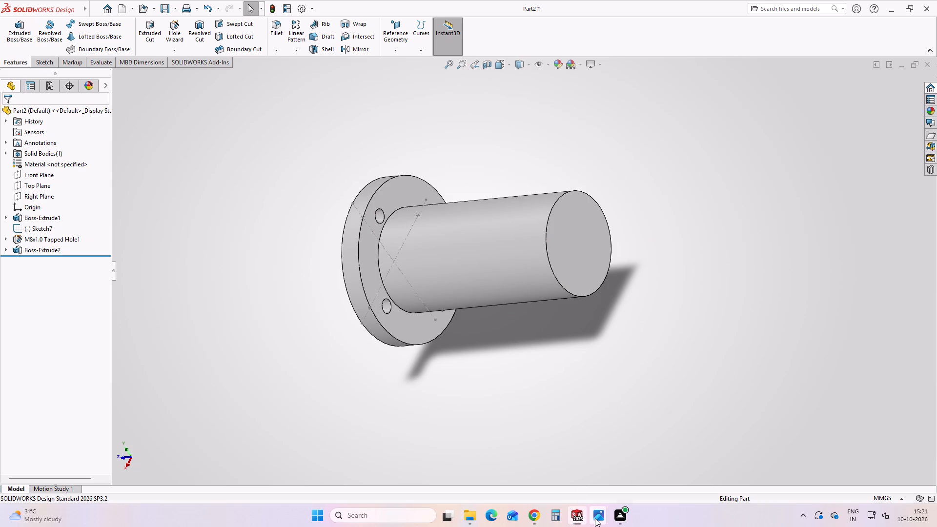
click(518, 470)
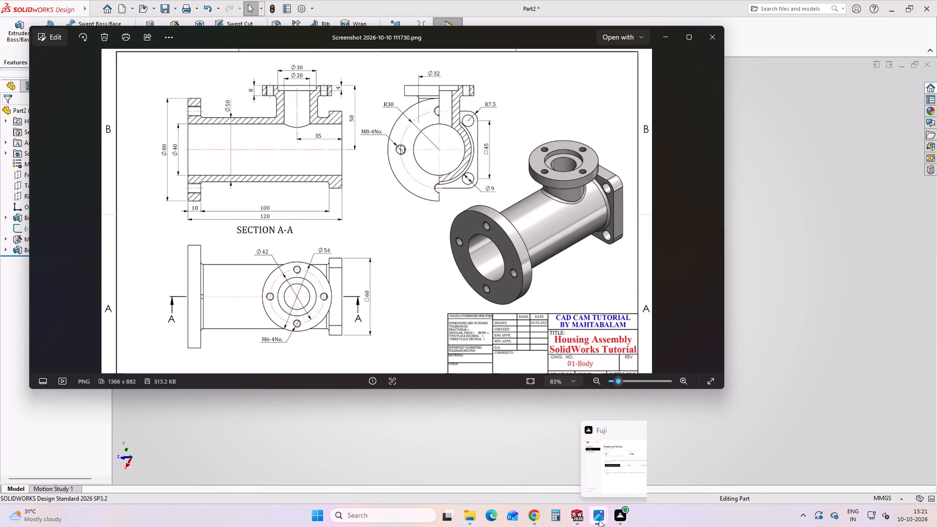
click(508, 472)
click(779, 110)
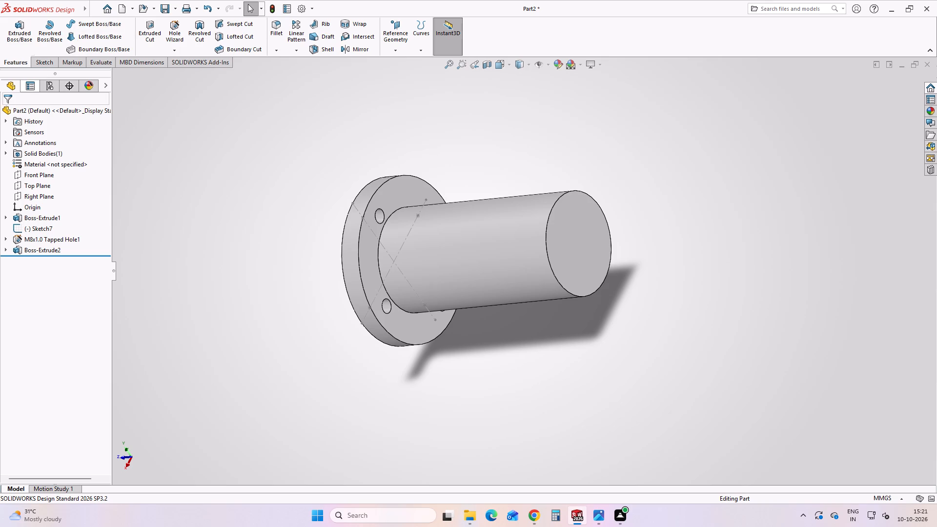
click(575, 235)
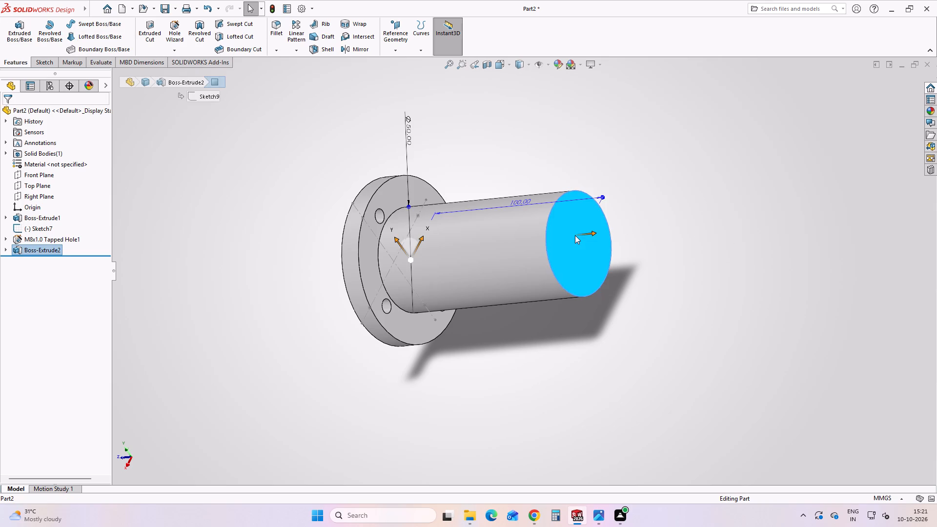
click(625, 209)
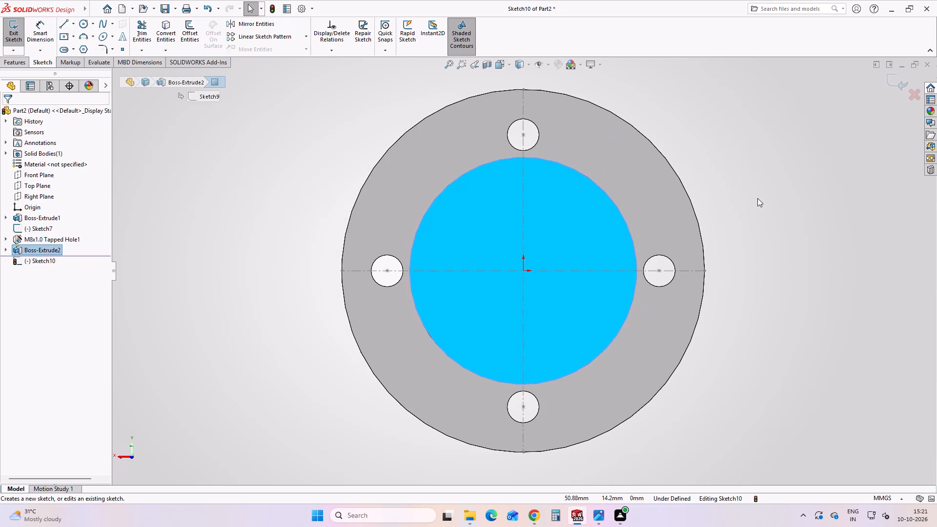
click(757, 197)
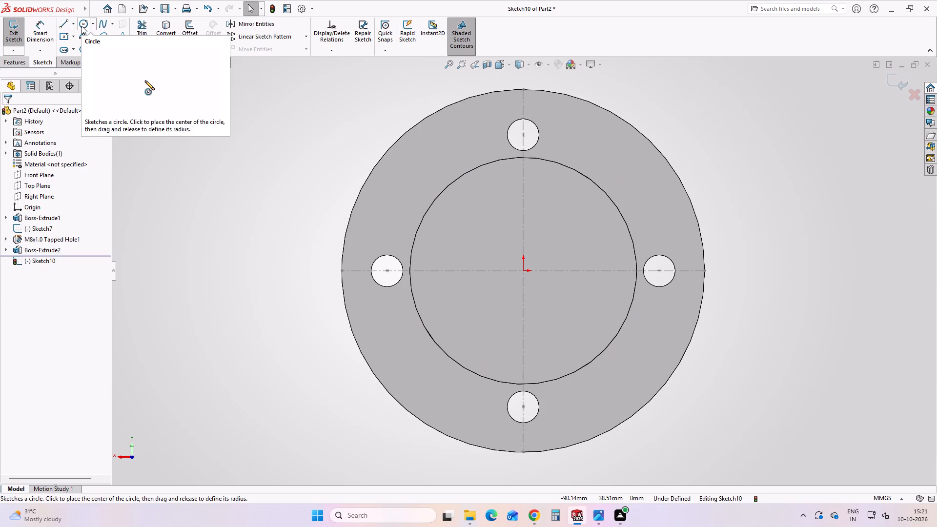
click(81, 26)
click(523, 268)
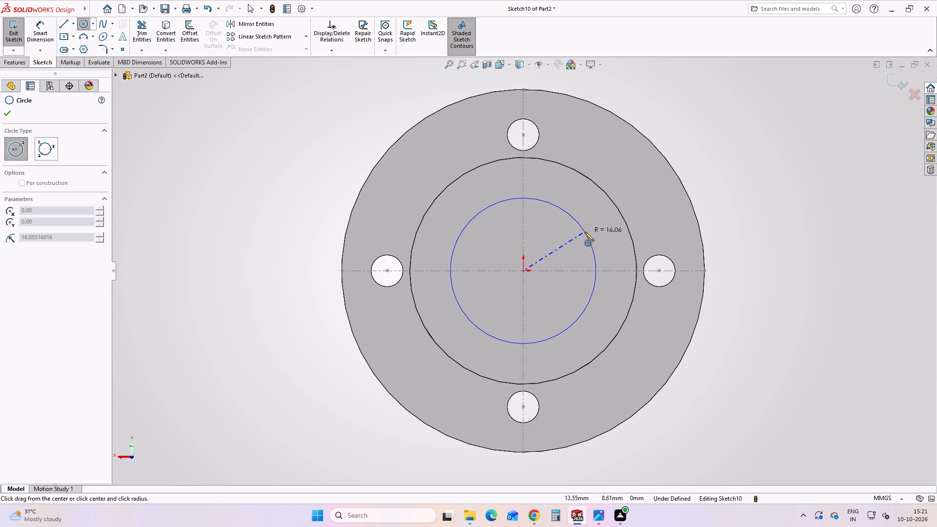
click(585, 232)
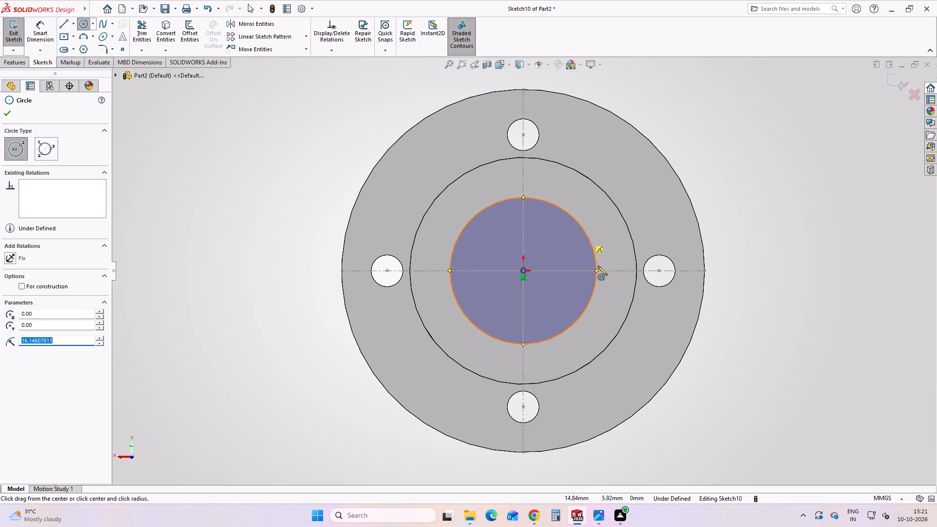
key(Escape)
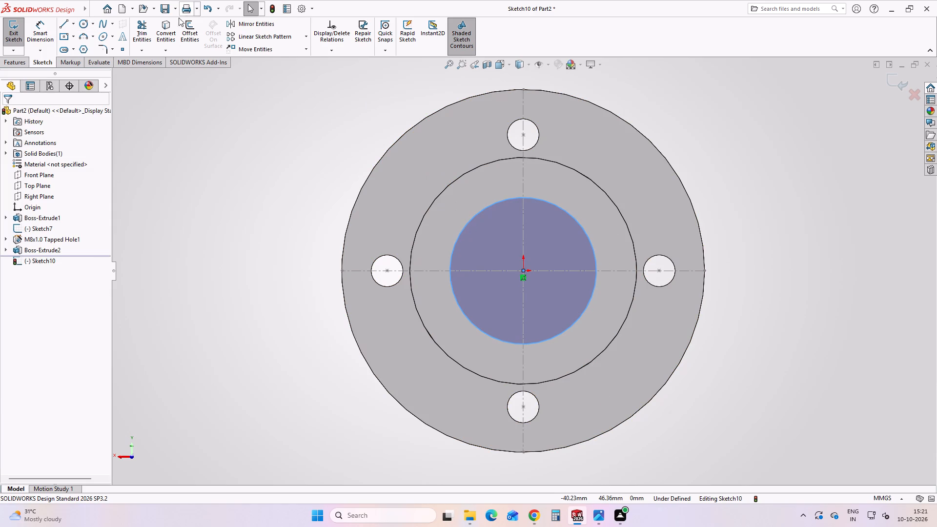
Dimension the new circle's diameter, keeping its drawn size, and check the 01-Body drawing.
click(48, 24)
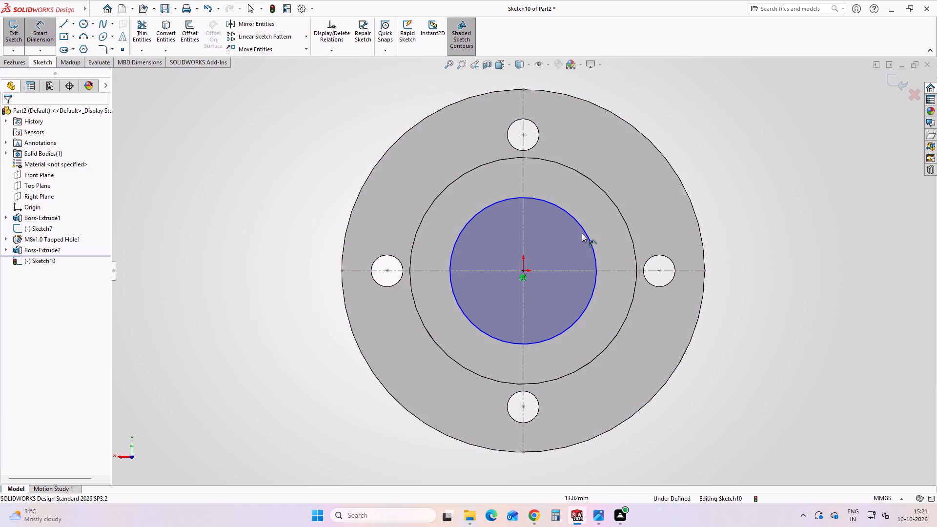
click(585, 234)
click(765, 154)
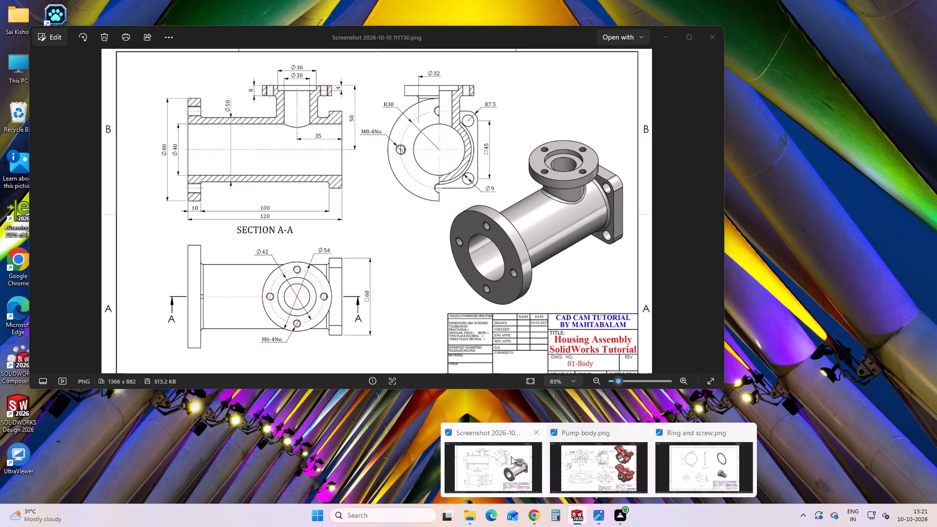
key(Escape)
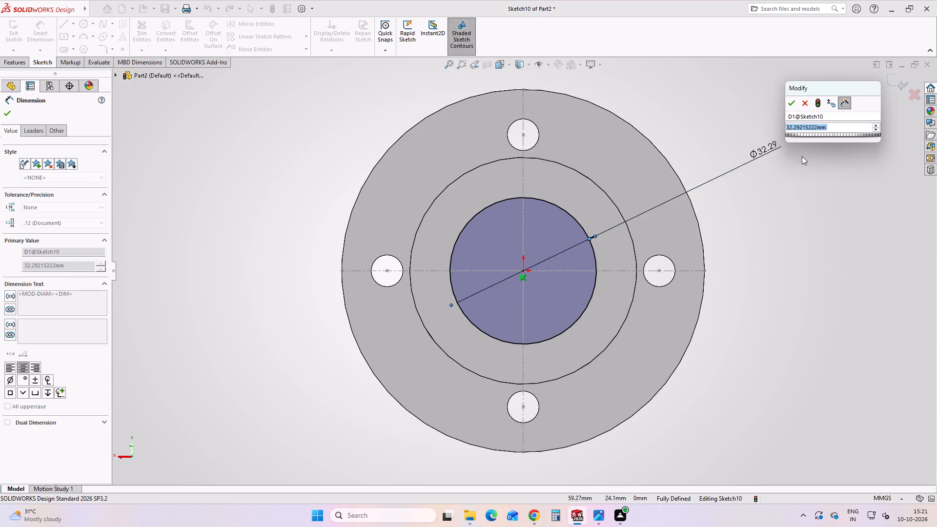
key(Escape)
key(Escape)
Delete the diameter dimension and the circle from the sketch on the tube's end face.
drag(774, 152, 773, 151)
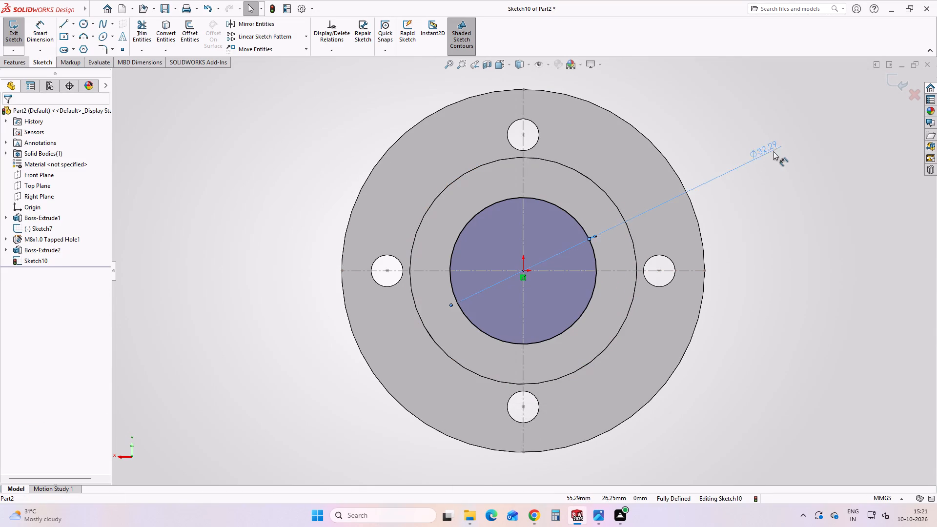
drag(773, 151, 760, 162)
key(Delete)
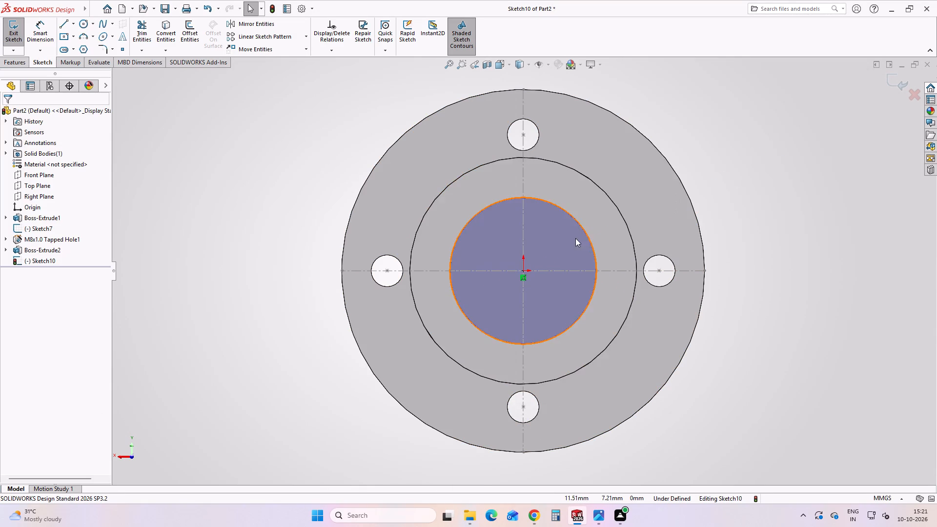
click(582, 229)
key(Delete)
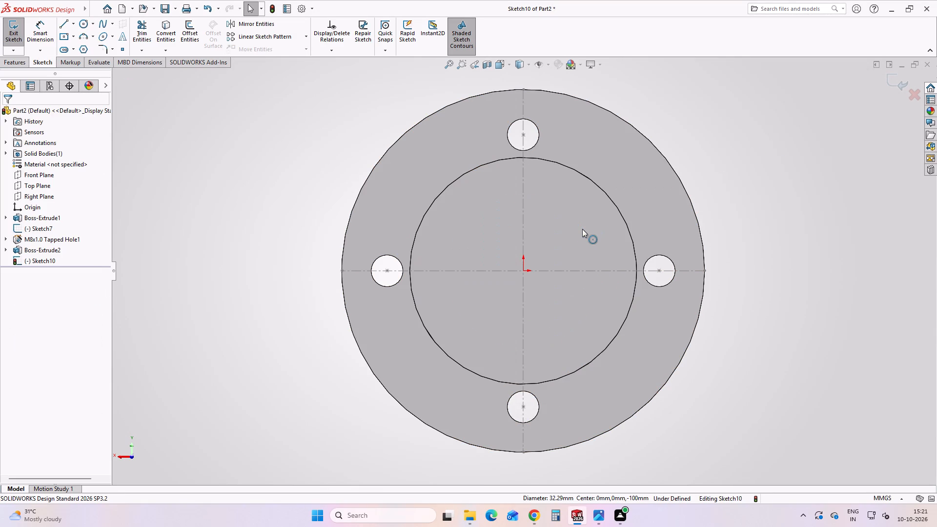
Enable shaded cosmetic threads in the document's Detailing properties.
click(299, 8)
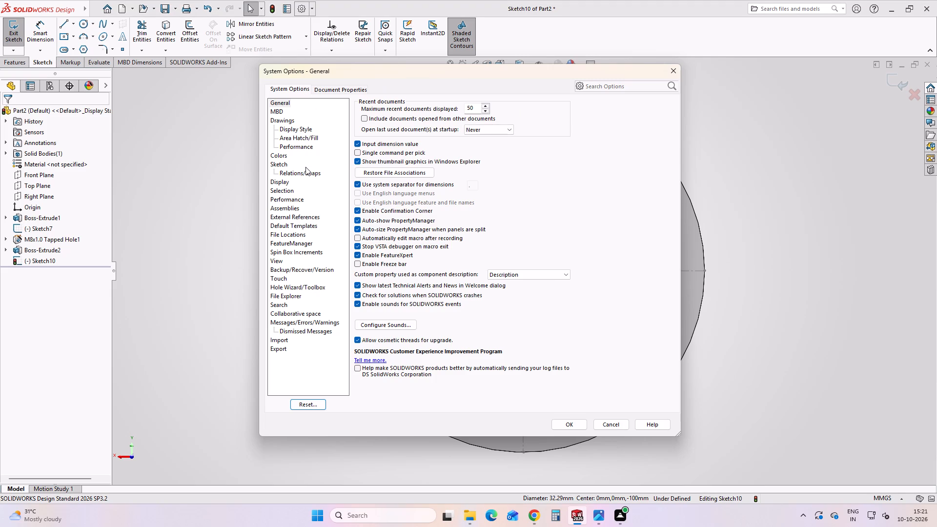
click(326, 87)
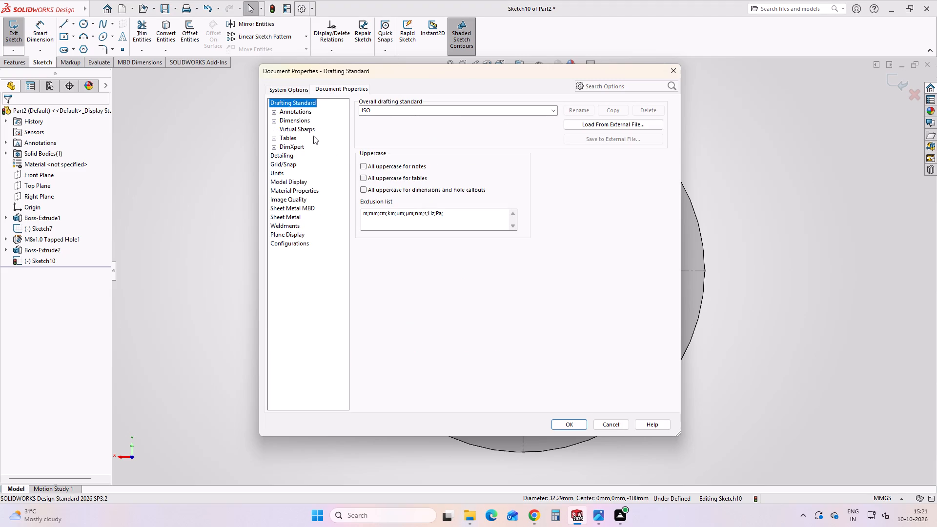
click(293, 158)
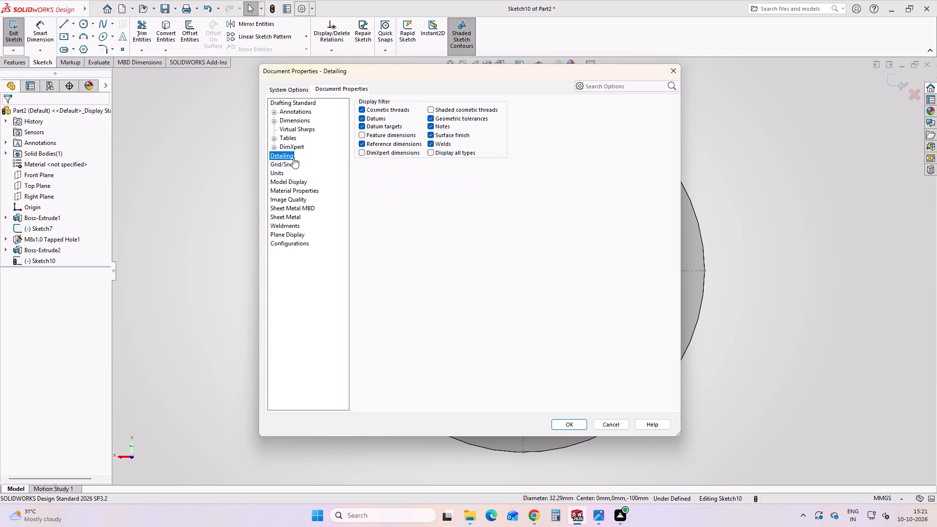
click(431, 107)
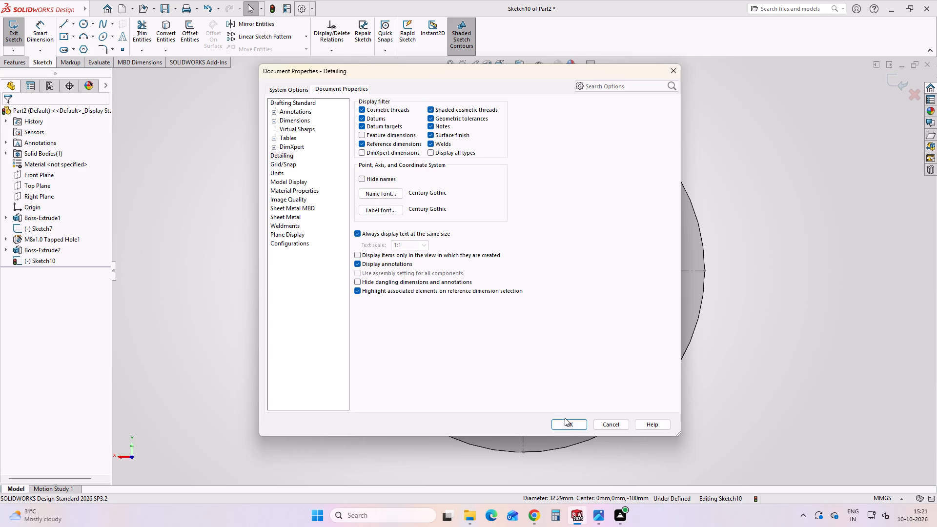
click(565, 418)
click(565, 422)
click(710, 161)
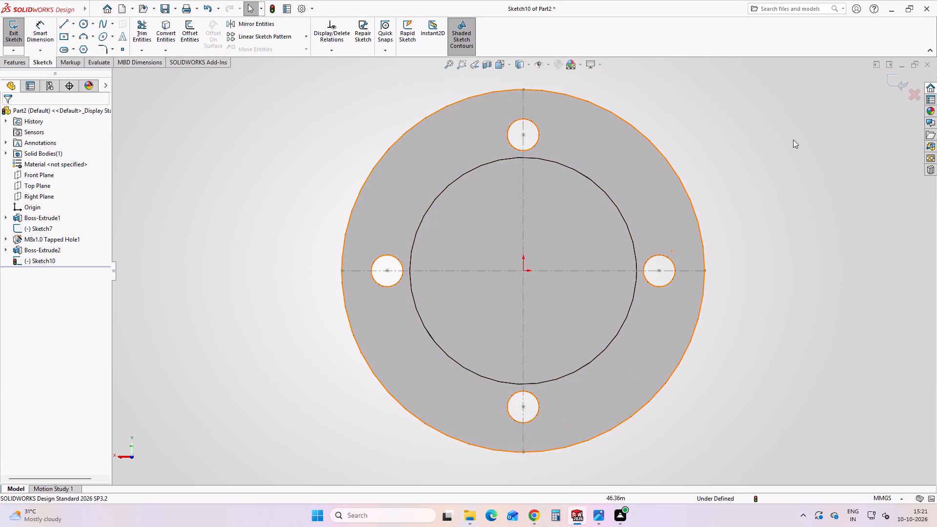
Exit the empty sketch and examine the thread display in the flange's tapped holes from both sides.
click(893, 84)
middle_drag(602, 284, 701, 269)
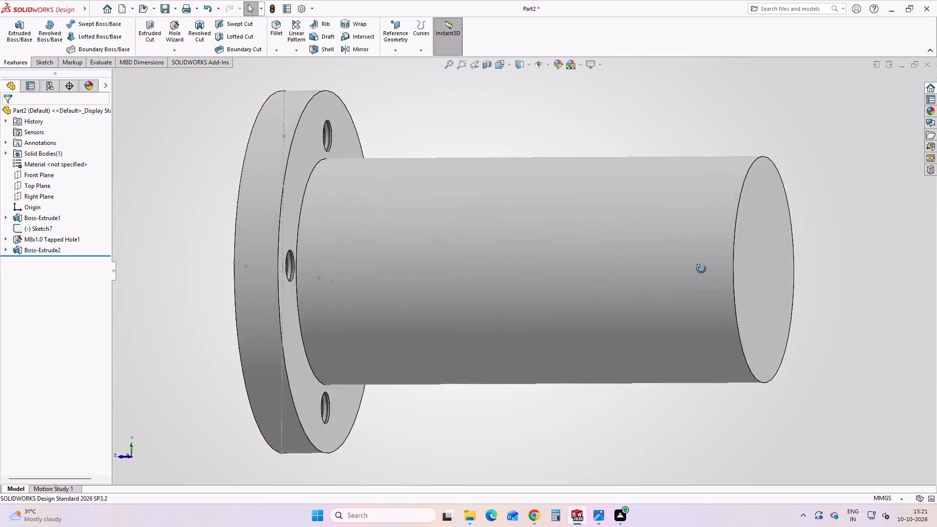
middle_drag(701, 269, 763, 241)
scroll(550, 261, down, 5)
scroll(367, 196, up, 1)
middle_drag(365, 194, 403, 165)
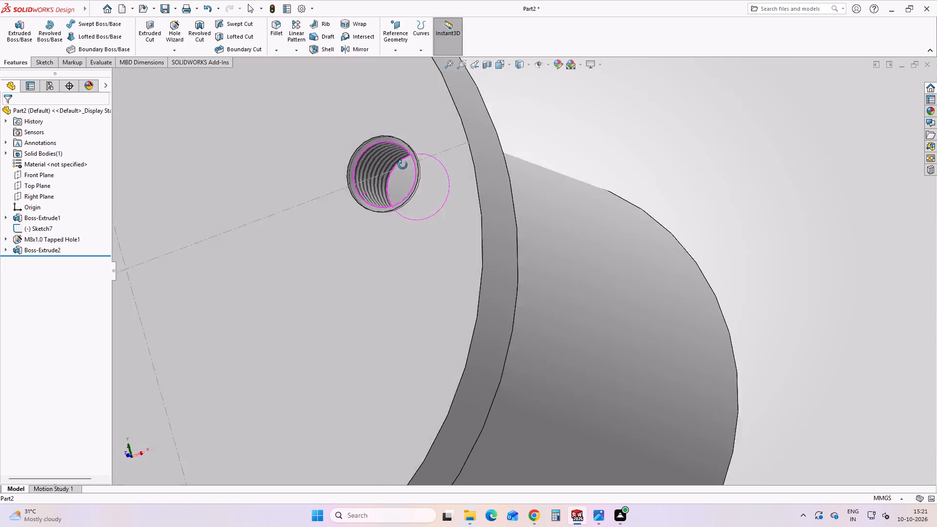
middle_drag(403, 165, 442, 152)
scroll(436, 158, down, 6)
scroll(409, 194, down, 2)
middle_drag(409, 191, 401, 89)
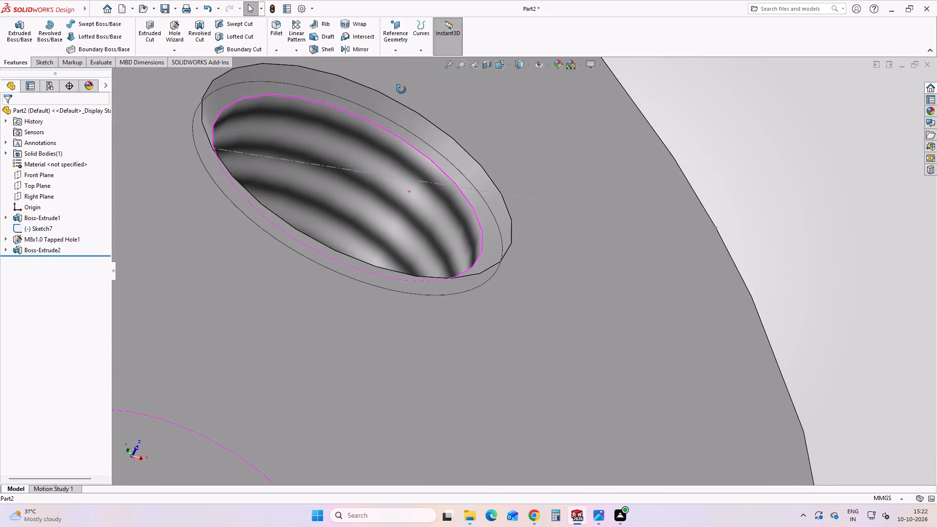
middle_drag(401, 89, 308, 286)
scroll(308, 286, up, 3)
scroll(597, 243, up, 7)
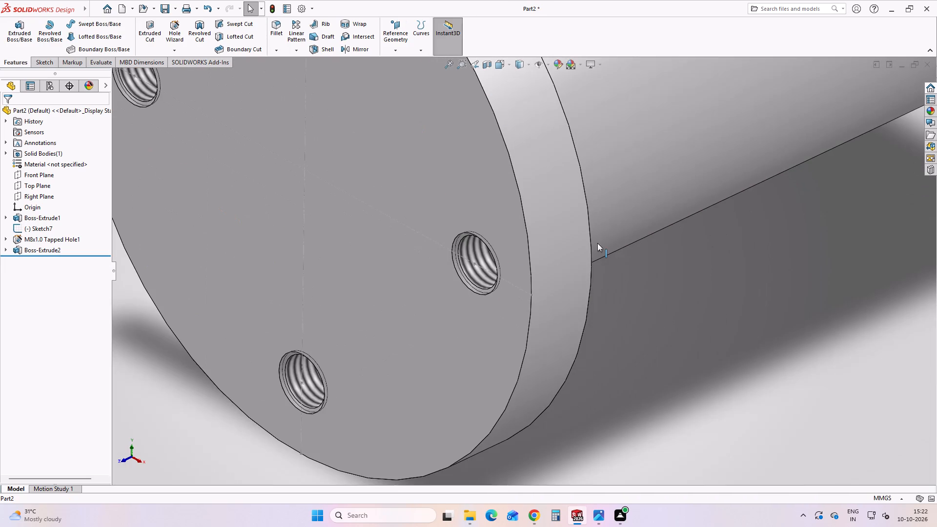
middle_drag(711, 184, 615, 221)
scroll(615, 221, up, 6)
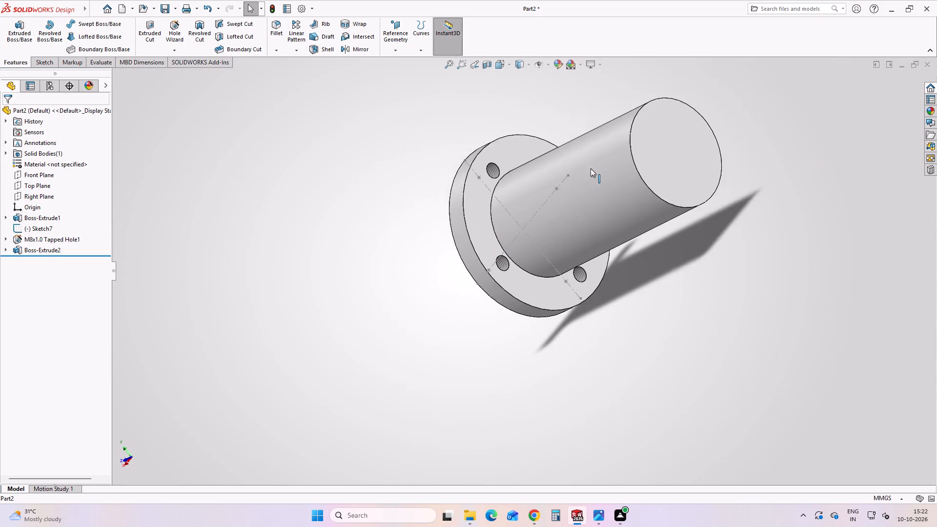
scroll(591, 168, up, 1)
middle_drag(678, 174, 623, 211)
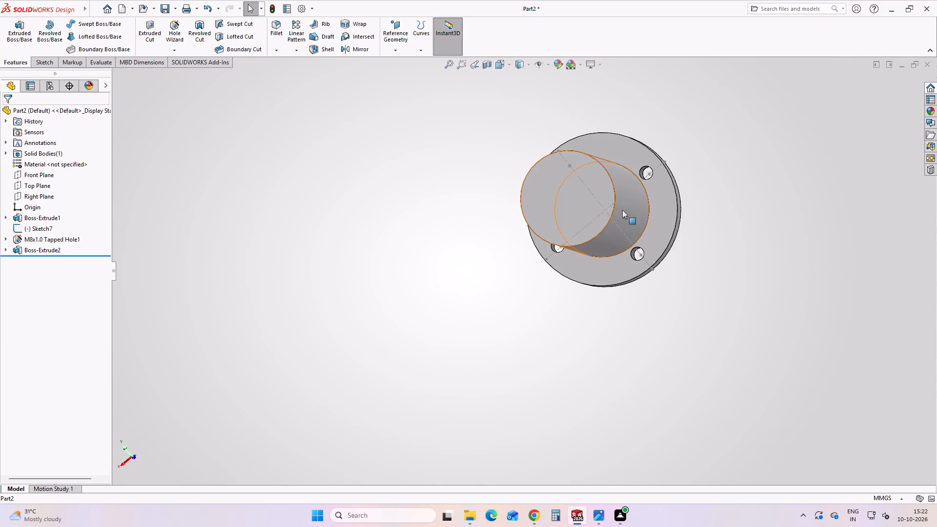
Start a sketch on the tube's free end face and draw a center rectangle about 32 by 23 mm centred on the origin.
click(562, 199)
click(608, 172)
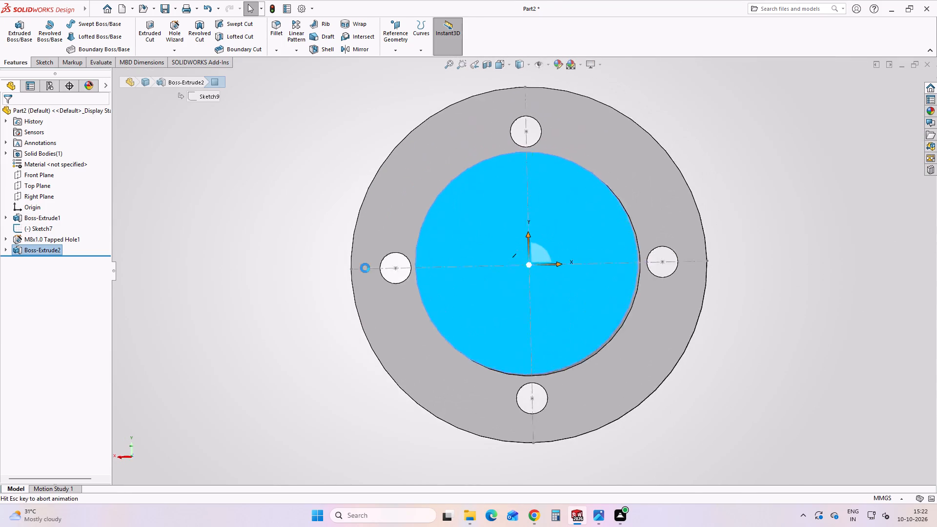
click(282, 289)
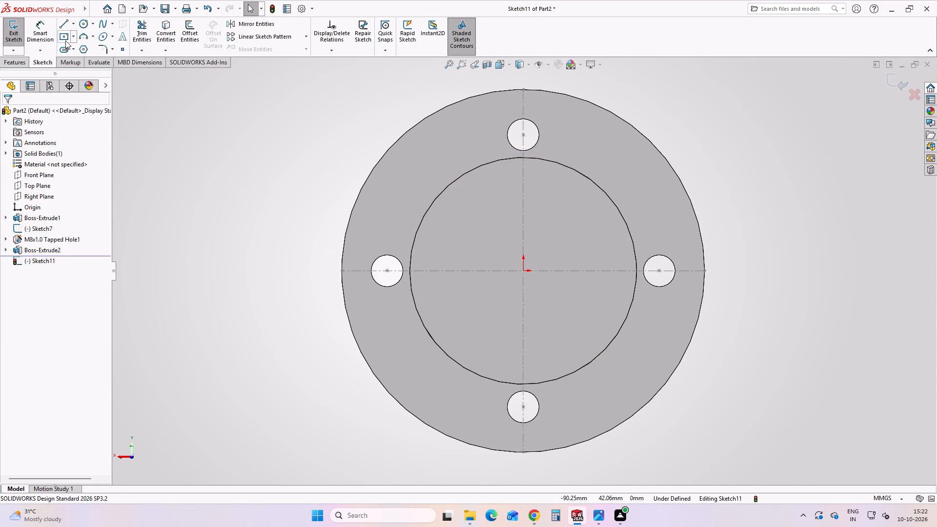
click(66, 41)
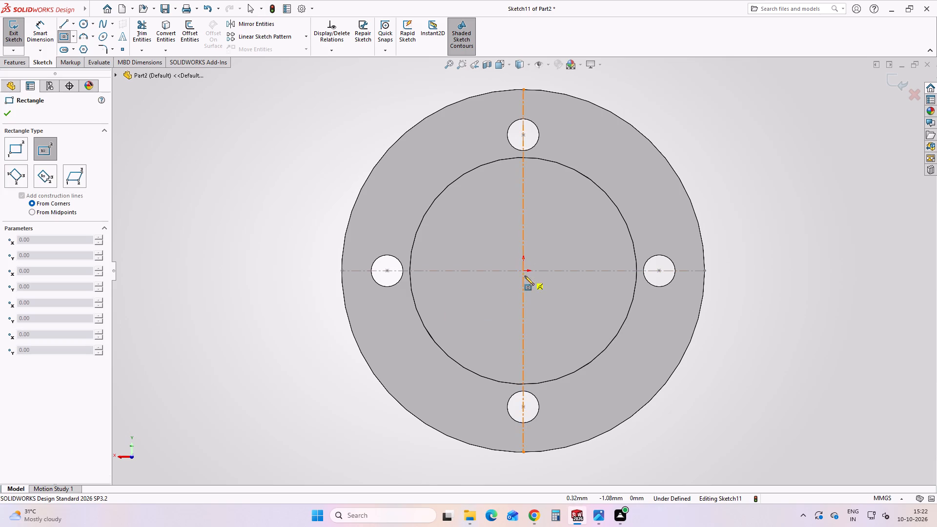
click(522, 270)
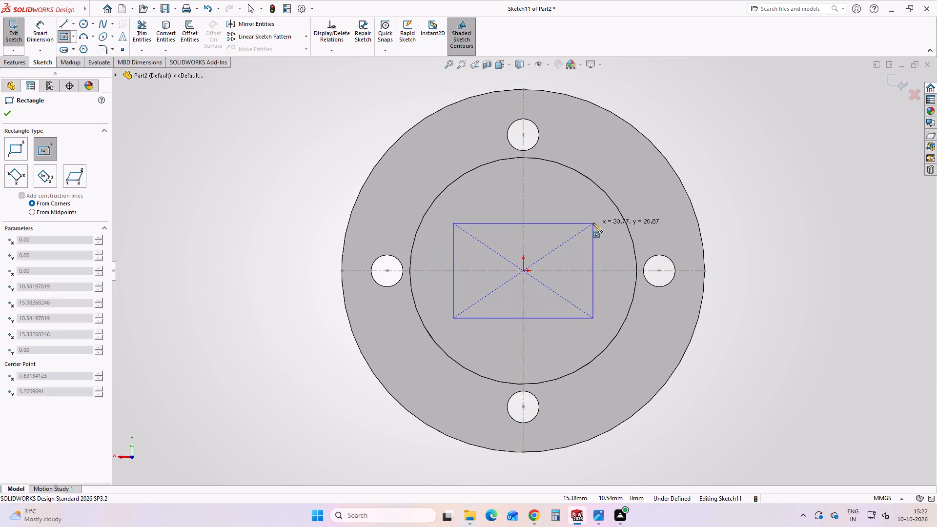
click(595, 218)
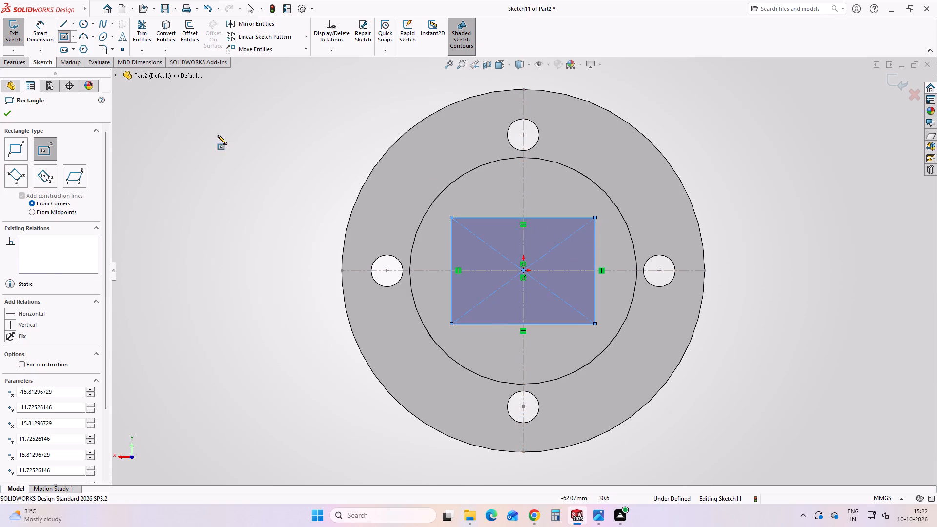
key(Escape)
Dimension the center rectangle on the tube's end face to 60 mm wide and 60 mm high.
click(51, 20)
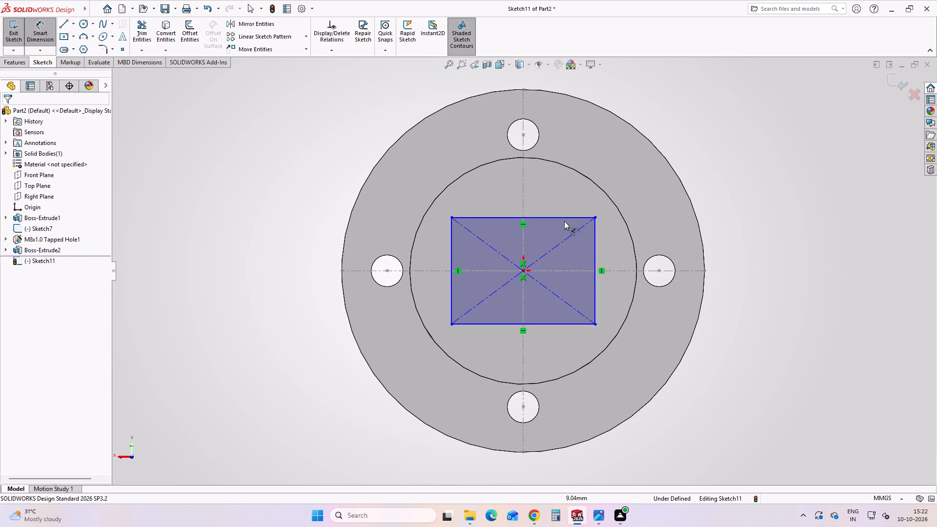
click(564, 219)
click(550, 196)
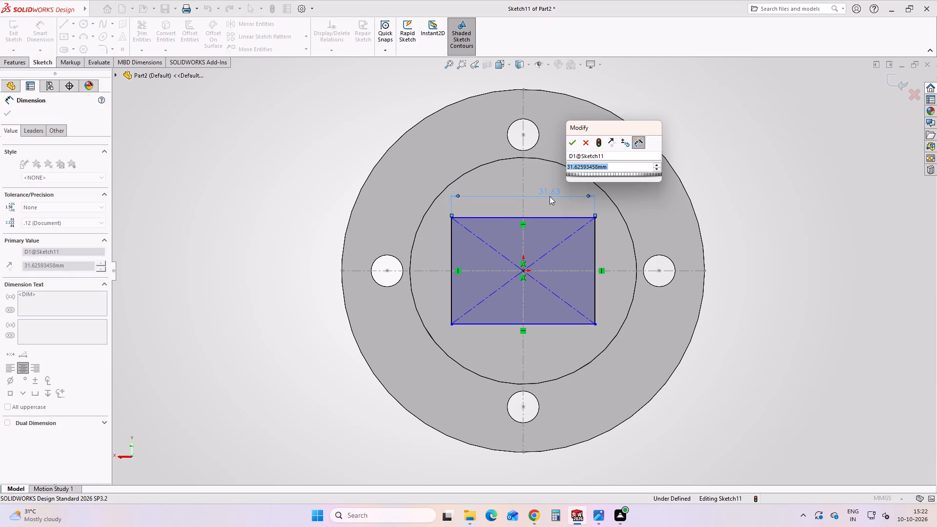
text(60)
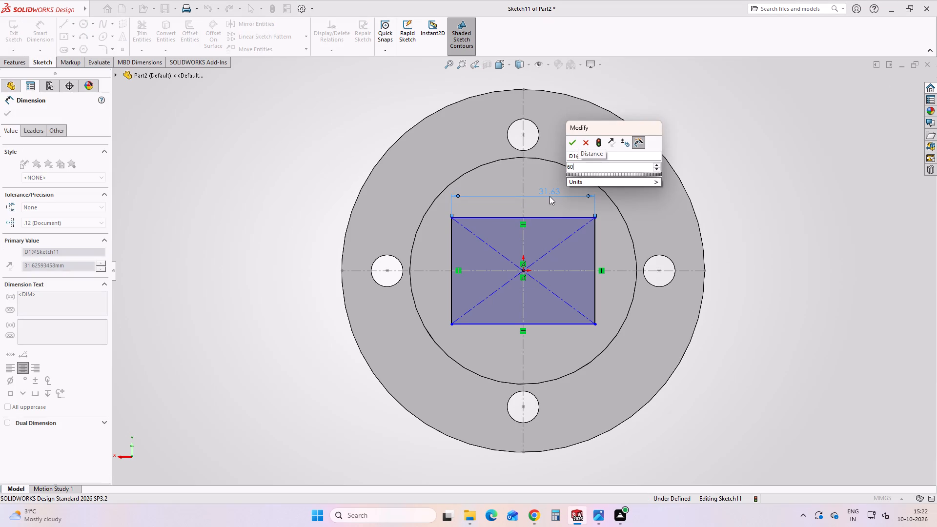
key(Return)
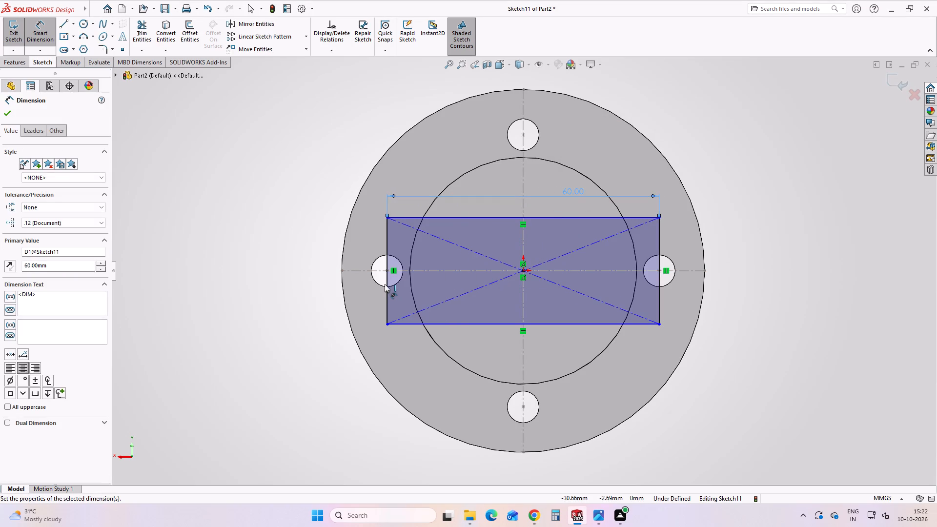
click(387, 288)
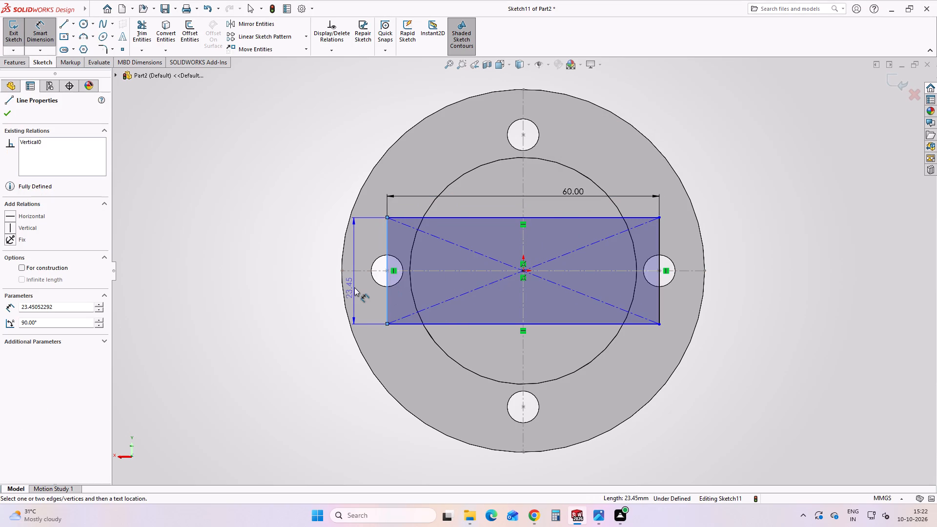
click(354, 287)
text(60)
key(Return)
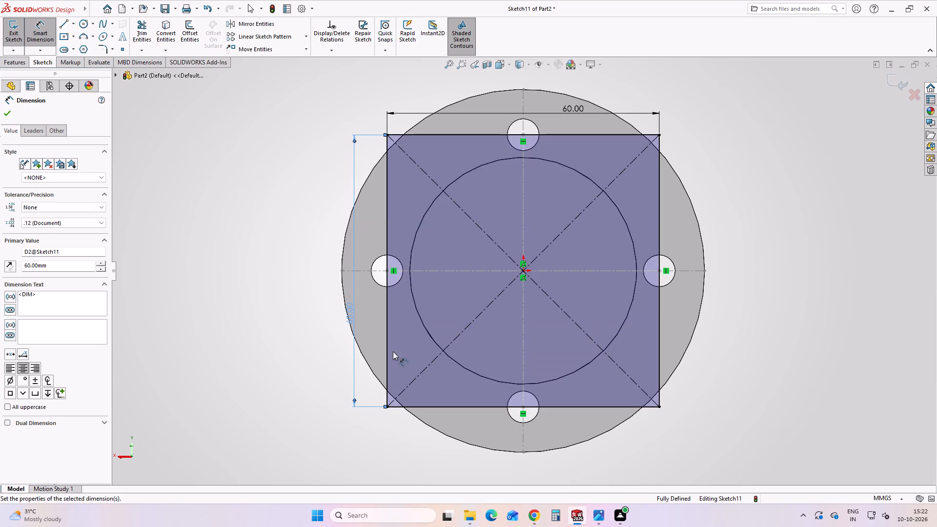
click(11, 117)
click(225, 178)
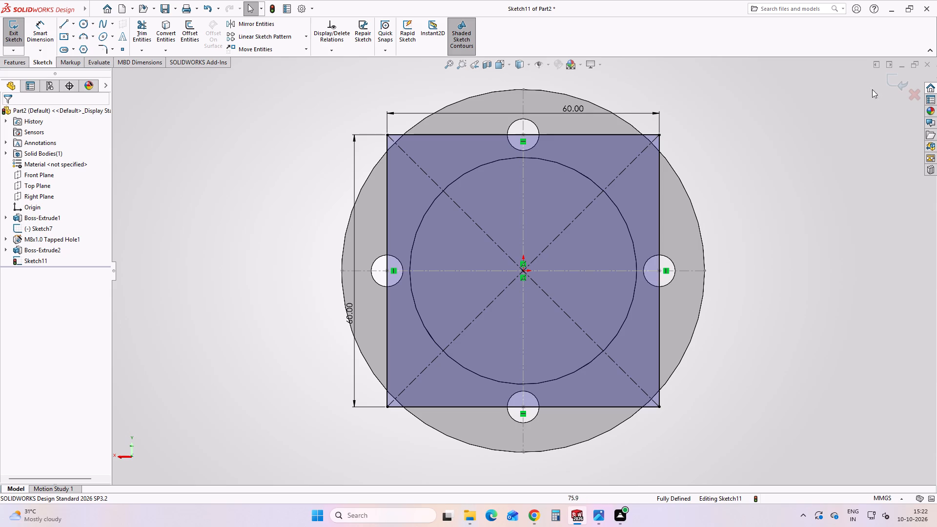
Exit the square sketch and extrude it 10 mm blind, merged with the tube, as the end flange.
click(888, 83)
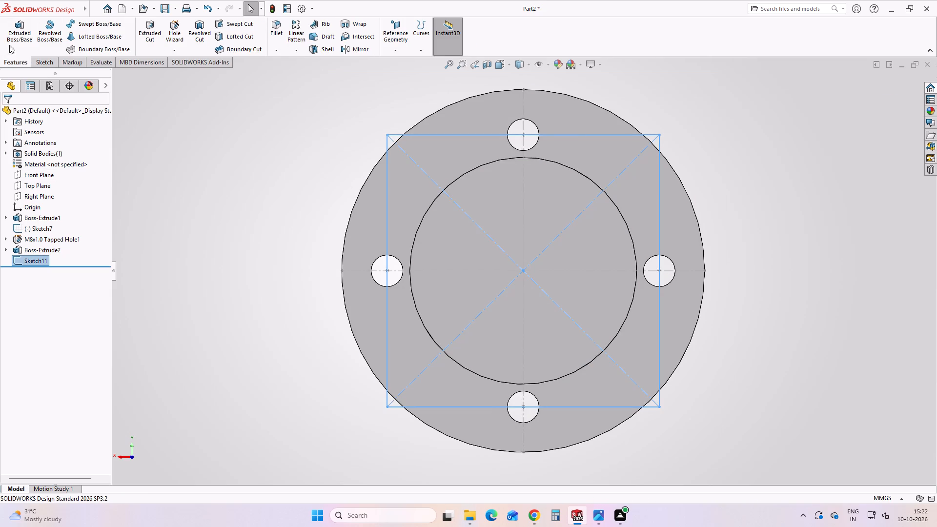
click(23, 33)
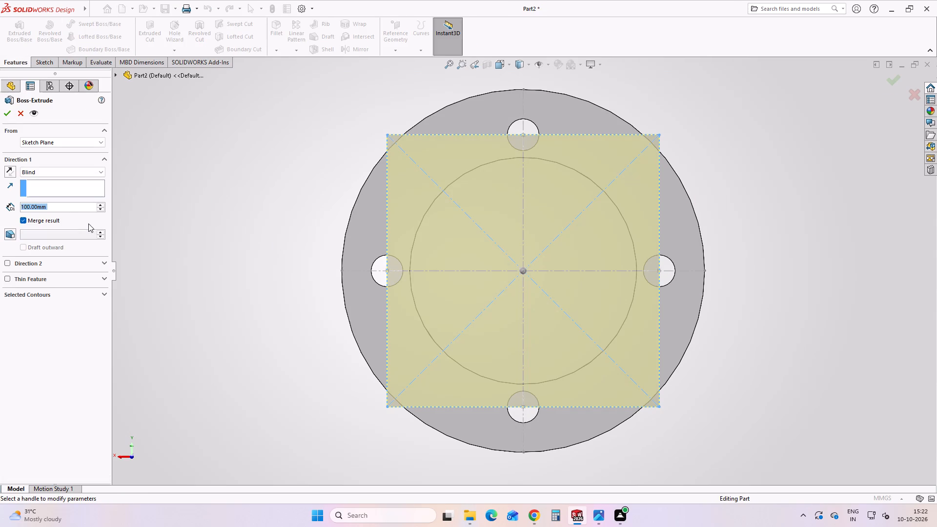
text(10)
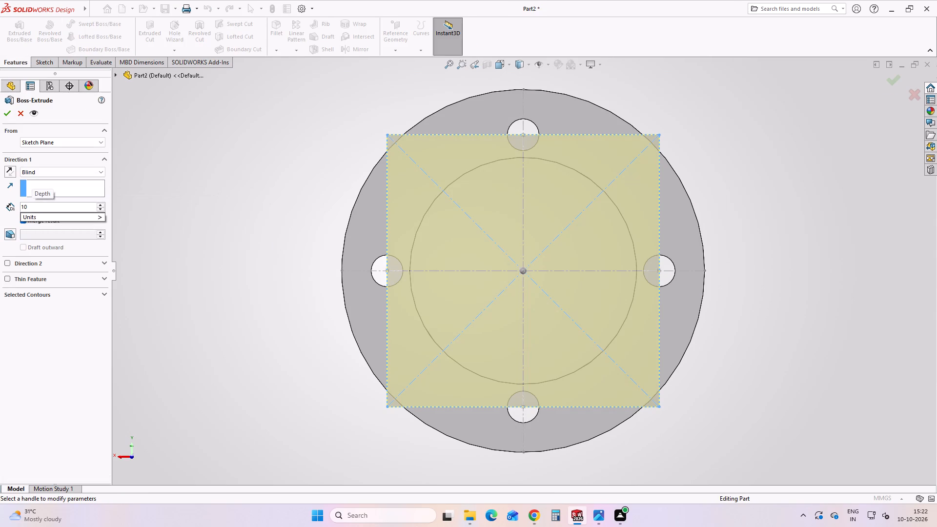
key(Return)
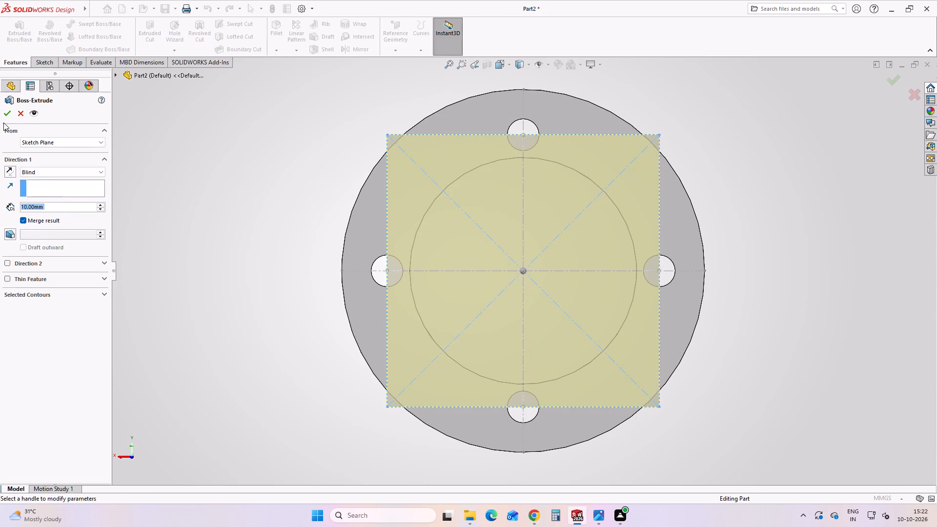
click(5, 117)
middle_drag(226, 220, 287, 224)
scroll(287, 224, up, 3)
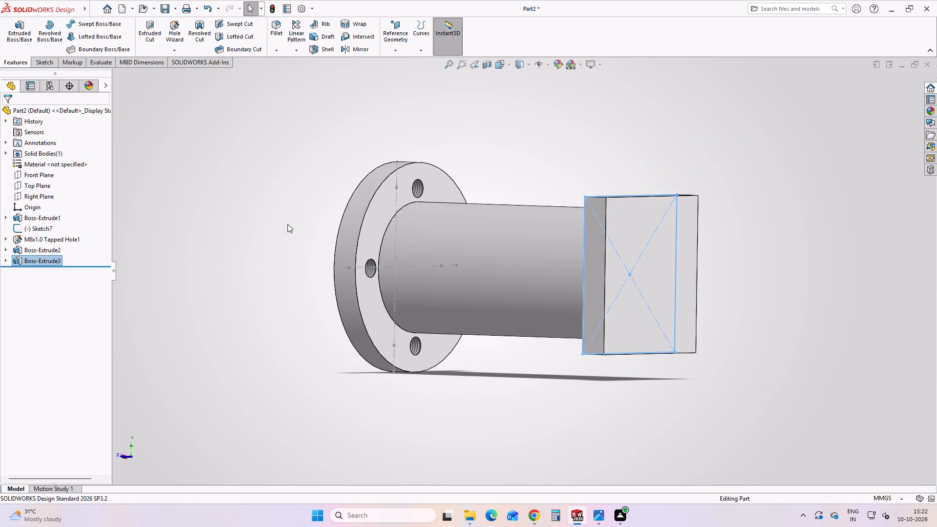
Check the 01-Body drawing for the square flange's corner details and reopen the flange's sketch for editing.
click(600, 509)
click(525, 473)
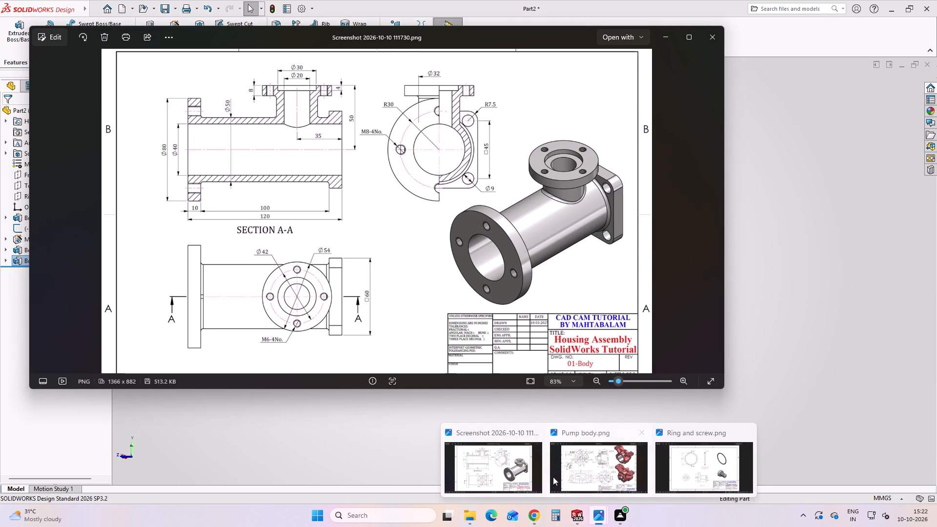
click(515, 471)
click(732, 310)
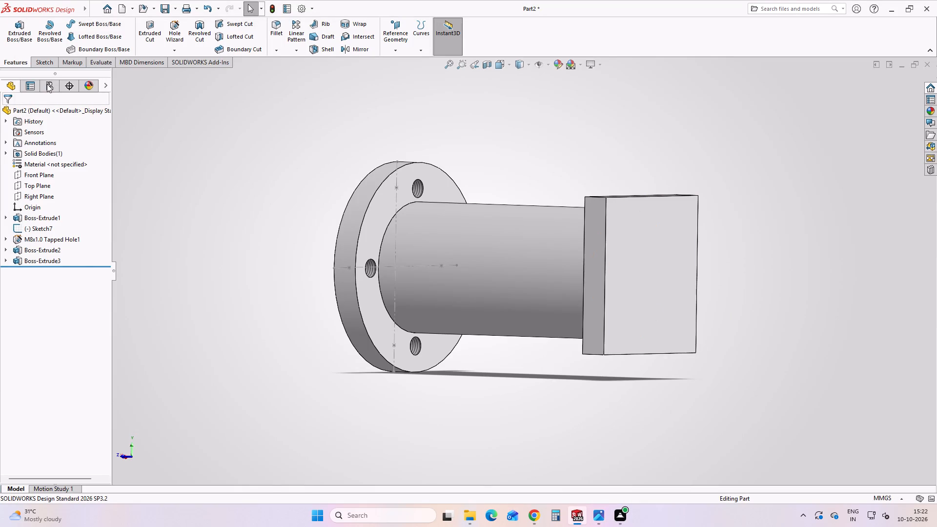
click(19, 259)
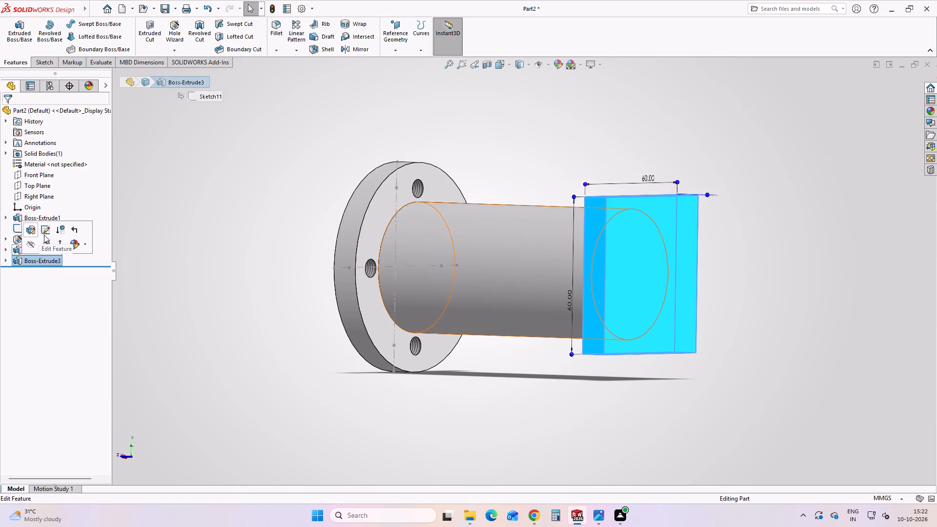
click(44, 235)
click(188, 204)
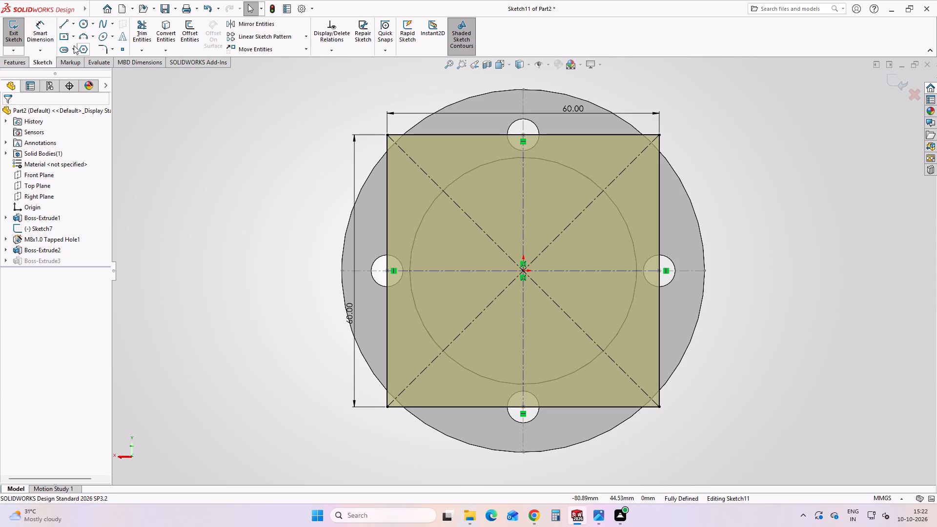
Sketch-fillet the square's upper-left corner with a 7.5 mm radius.
click(105, 47)
click(432, 137)
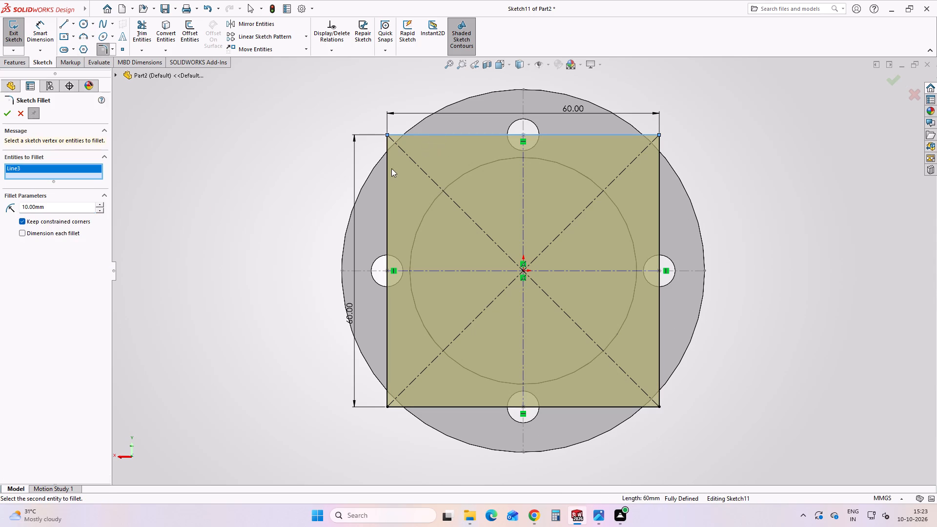
click(387, 170)
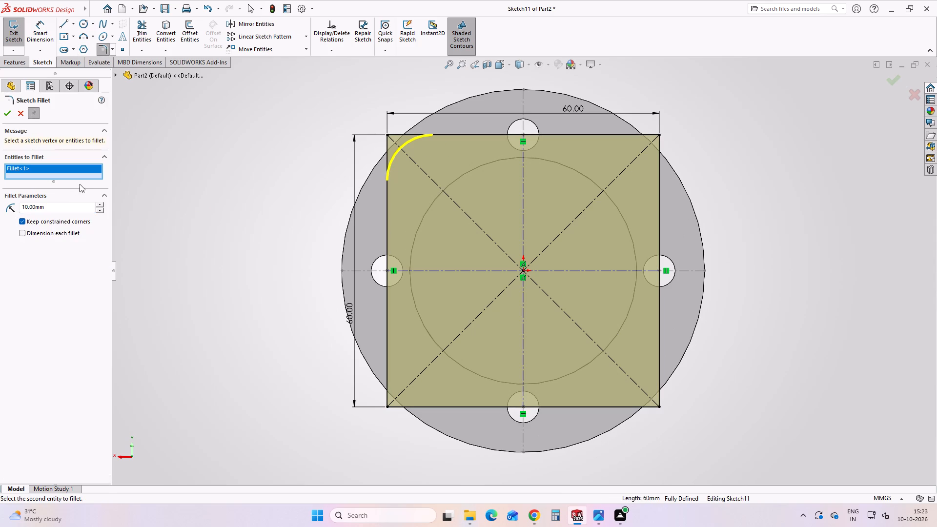
click(69, 203)
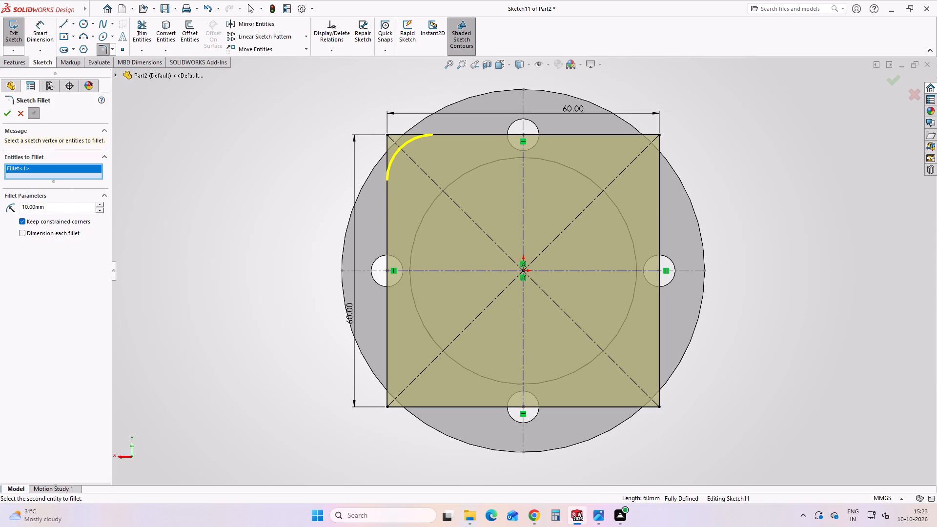
click(65, 209)
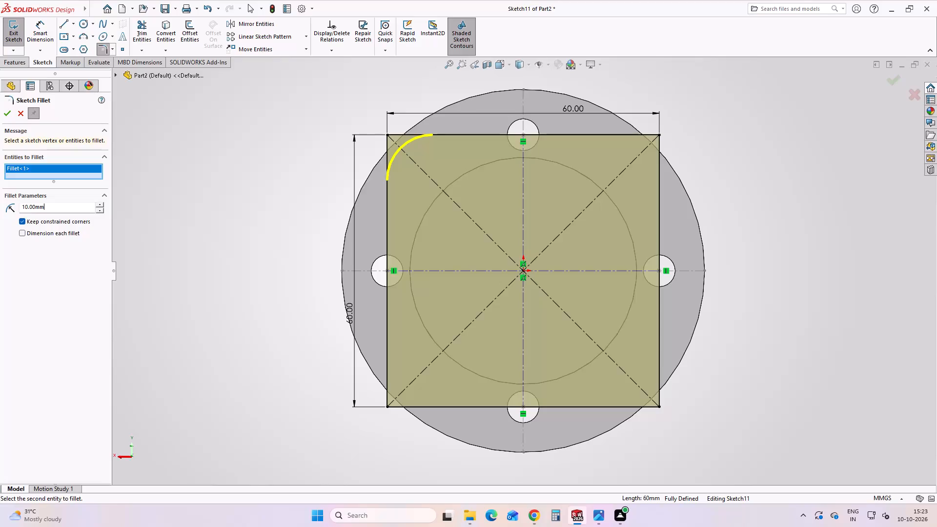
key(F12)
key(F11)
drag(56, 210, 16, 214)
text(7.5)
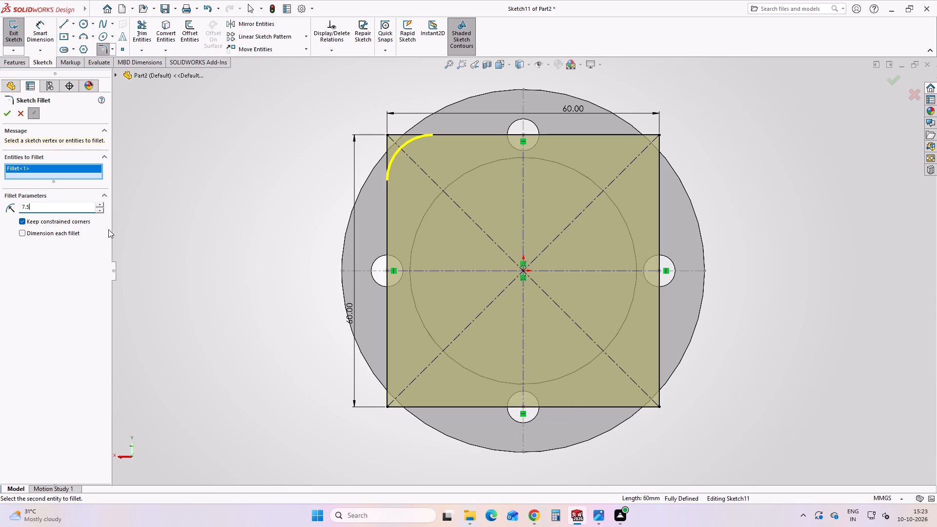
click(638, 136)
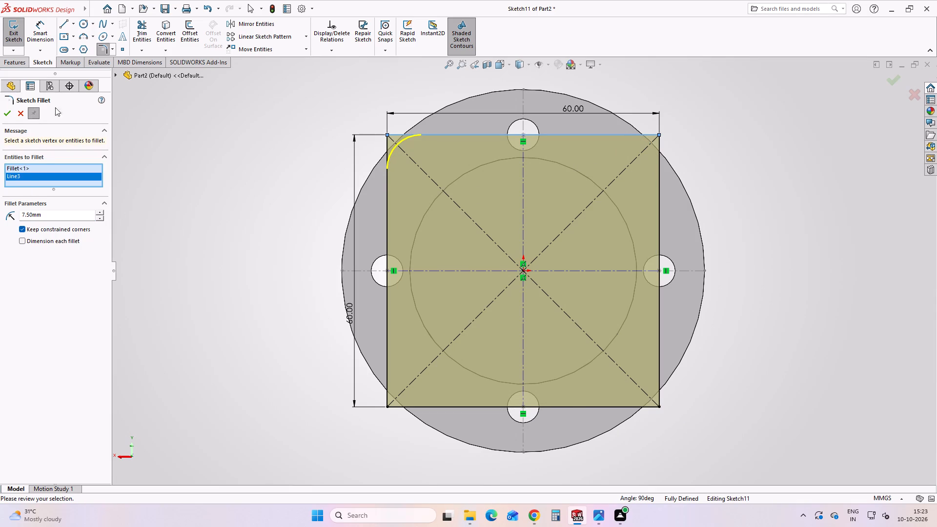
click(7, 116)
click(217, 177)
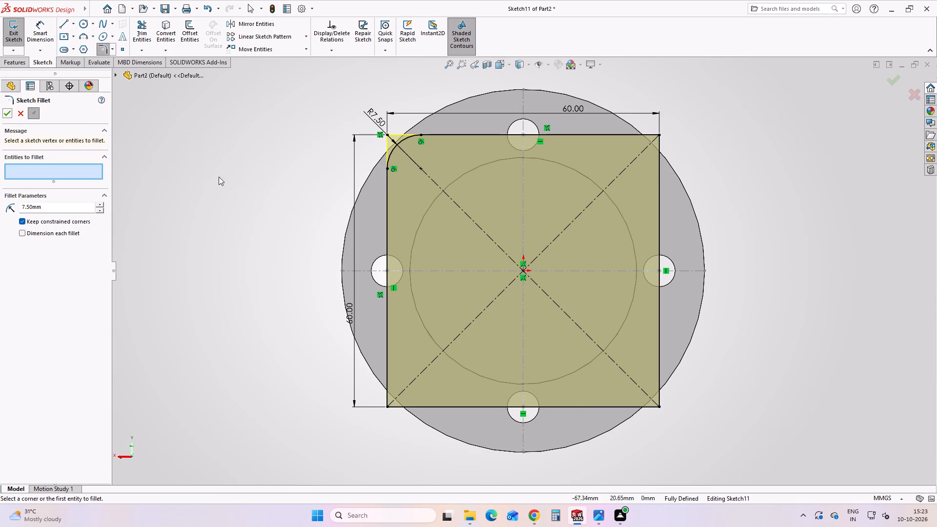
click(11, 119)
click(261, 191)
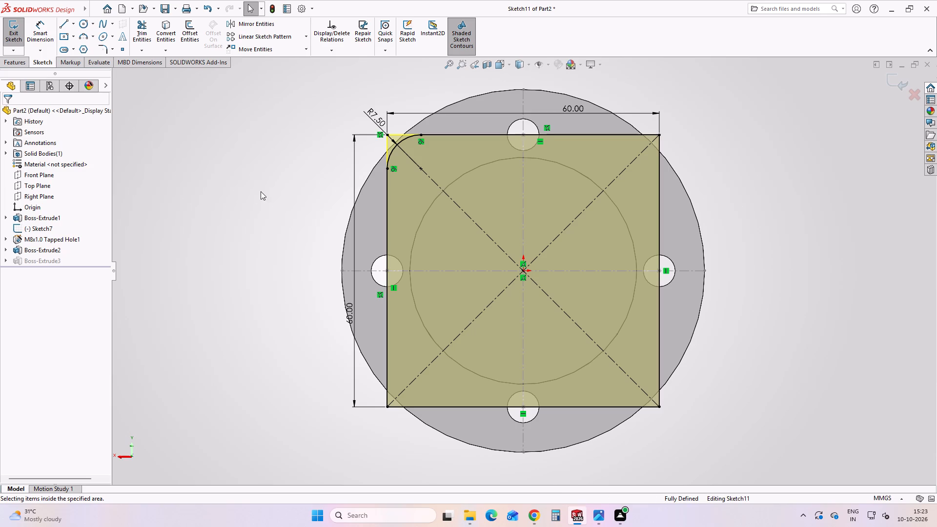
Sketch-fillet the square's three remaining corners with a 7.5 mm radius and exit the sketch to rebuild the flange.
click(105, 46)
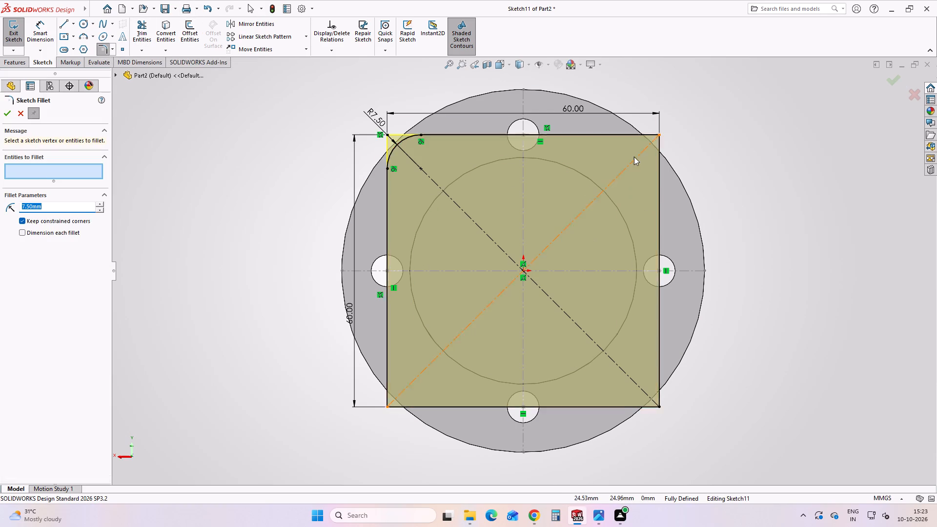
click(632, 139)
click(657, 178)
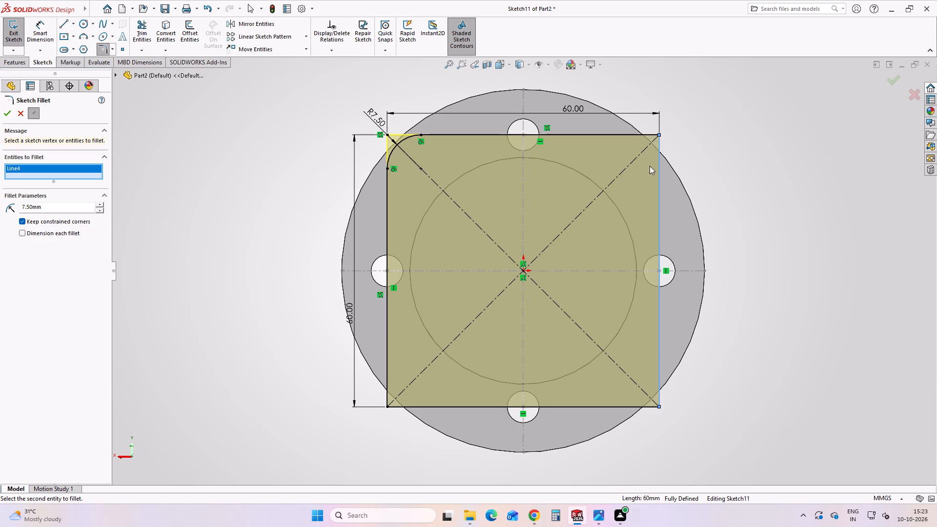
click(644, 136)
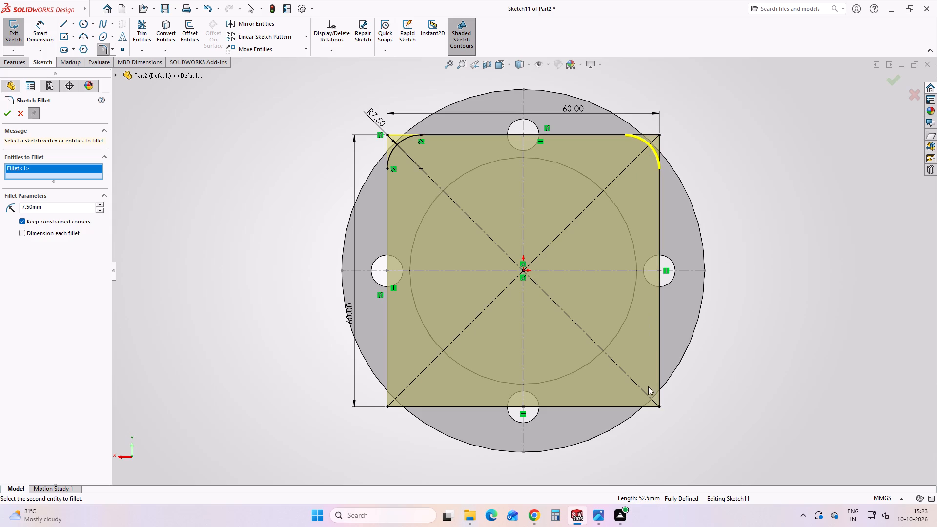
click(658, 382)
click(635, 405)
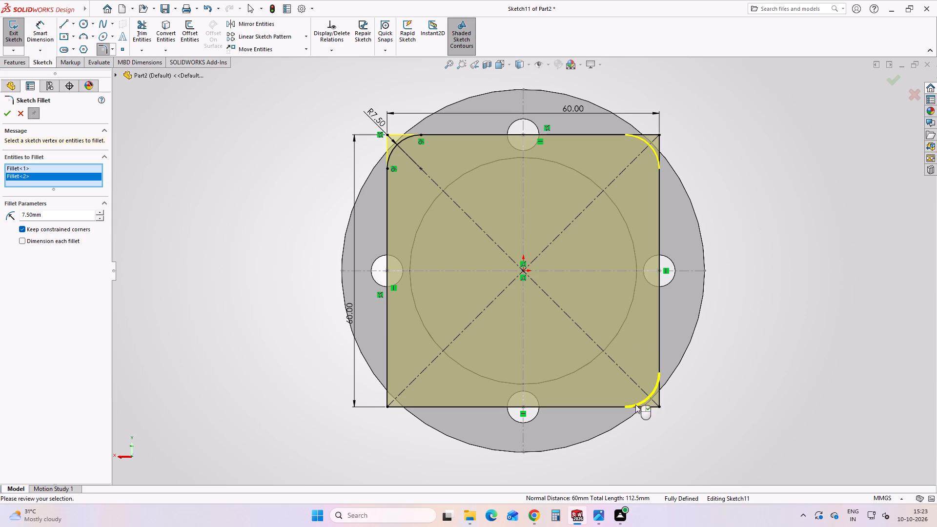
click(389, 370)
click(420, 406)
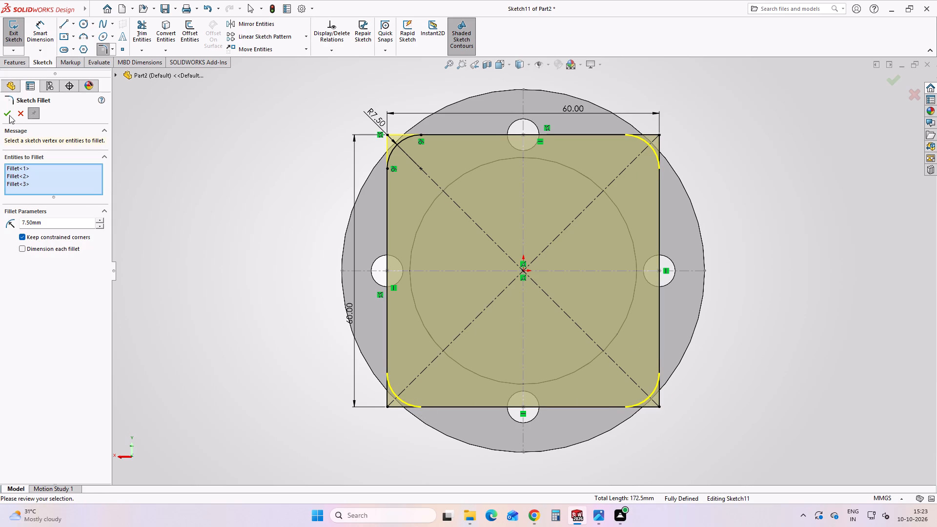
click(7, 113)
click(152, 192)
scroll(505, 255, up, 1)
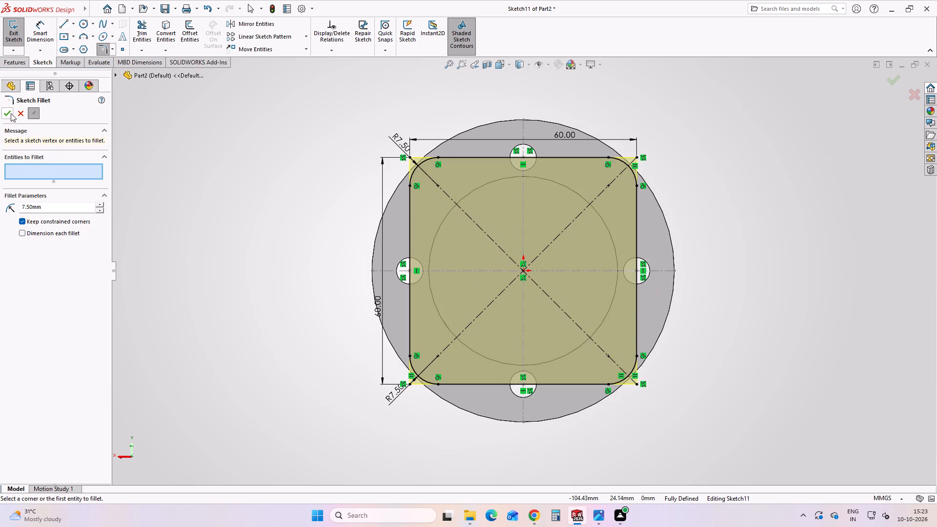
click(11, 113)
click(223, 169)
click(896, 90)
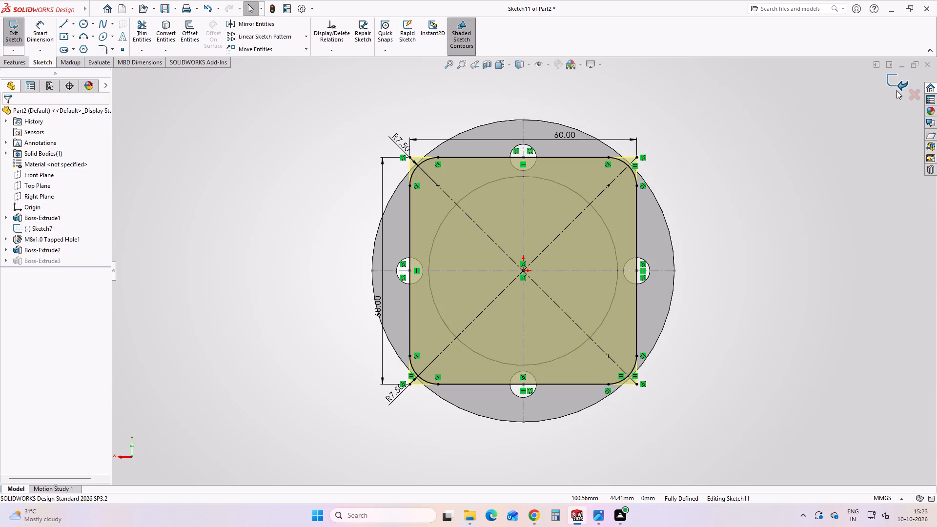
Inspect the rebuilt square flange in 3D and check the 01-Body drawing for its corner hole size and spacing.
middle_drag(534, 266, 591, 236)
scroll(557, 235, up, 3)
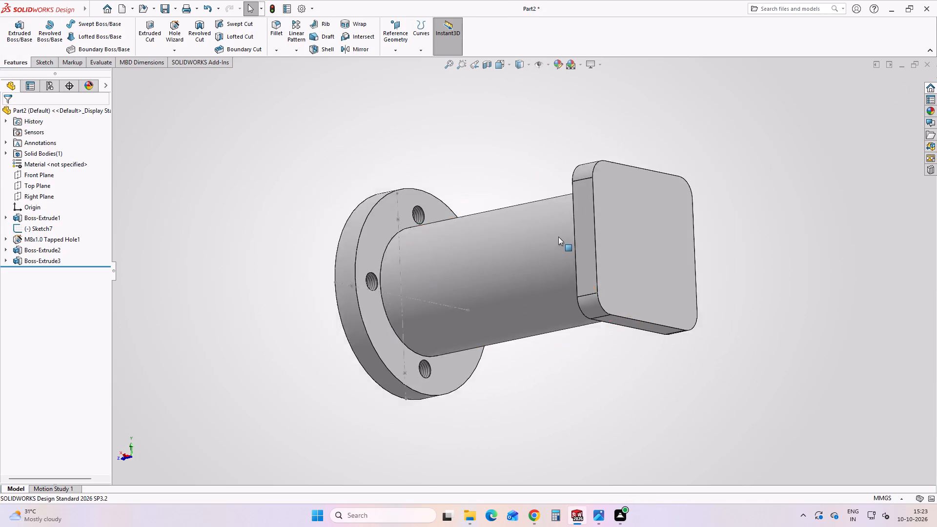
scroll(558, 237, up, 1)
middle_drag(580, 263, 535, 289)
click(720, 266)
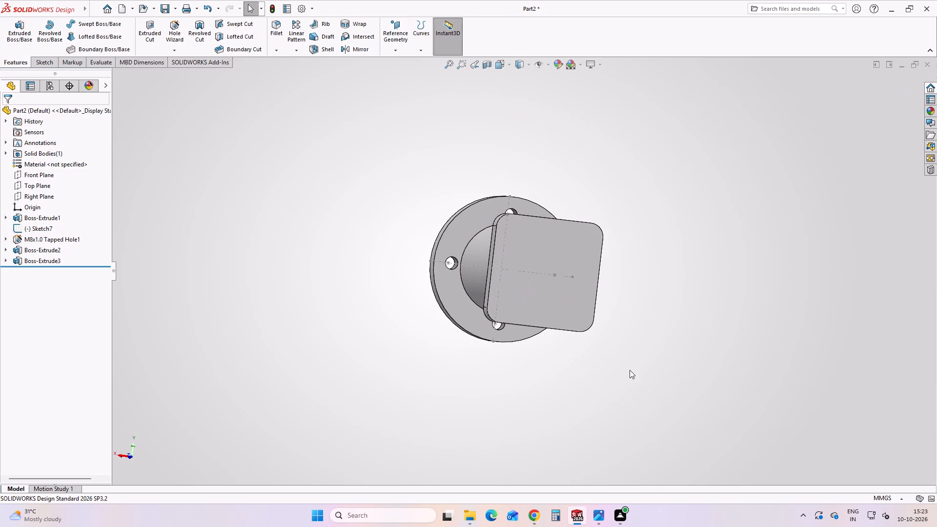
click(605, 507)
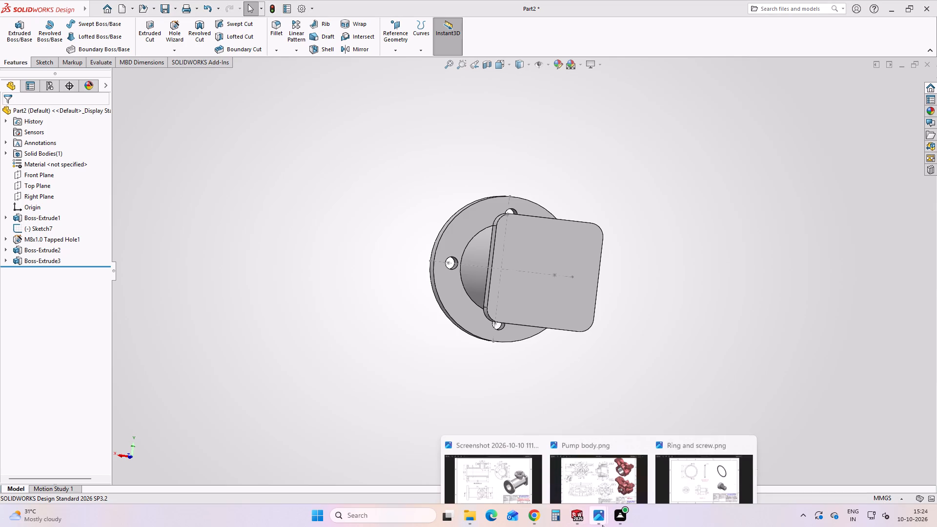
click(505, 480)
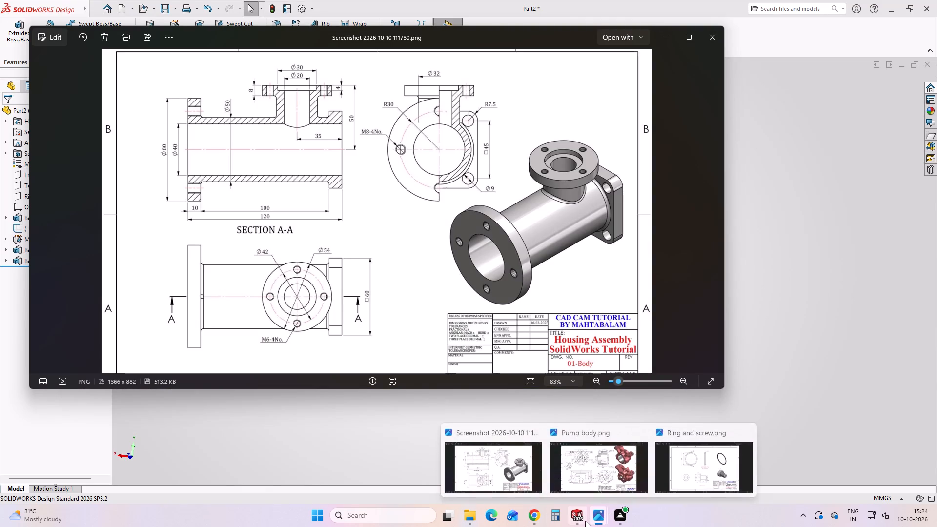
click(562, 476)
Sketch four circles, about 9 to 13 mm in diameter, on the square flange's outer face, each centred on a rounded corner's arc centre.
click(295, 222)
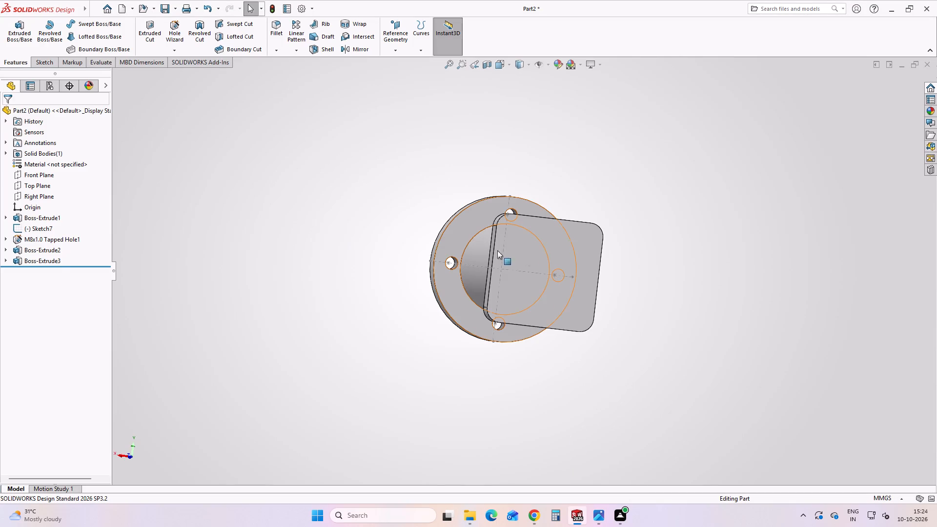
click(527, 257)
click(576, 230)
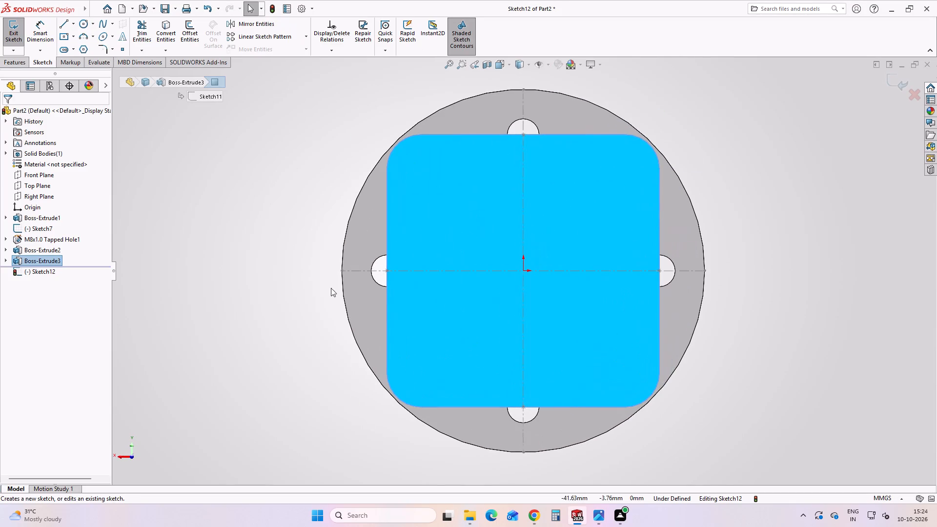
click(263, 271)
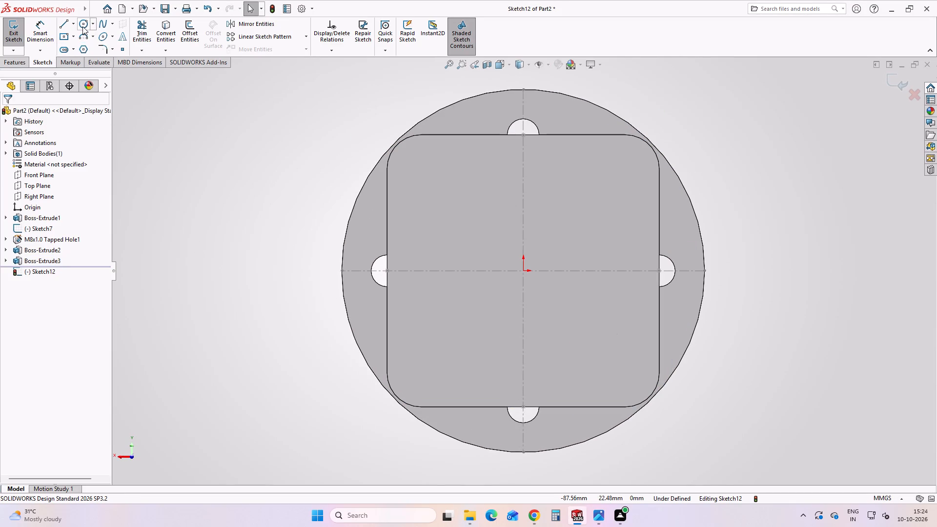
click(82, 26)
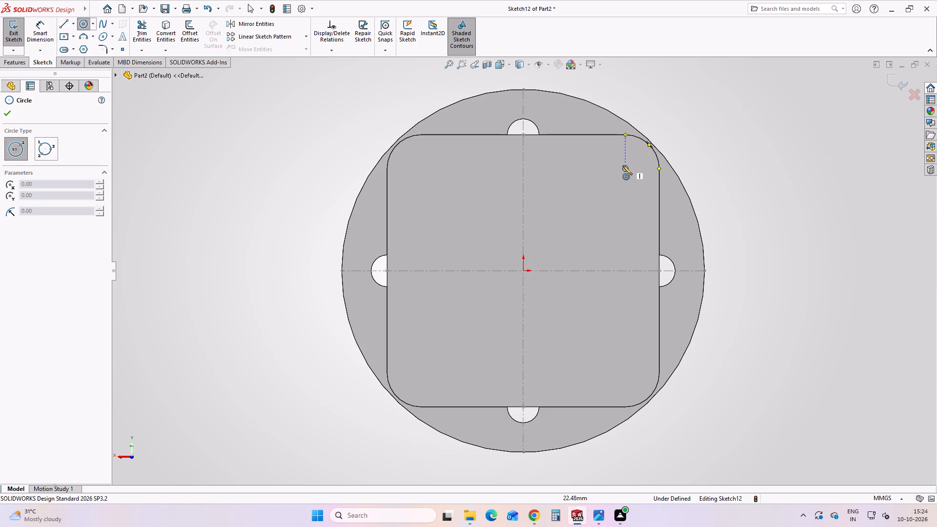
click(626, 169)
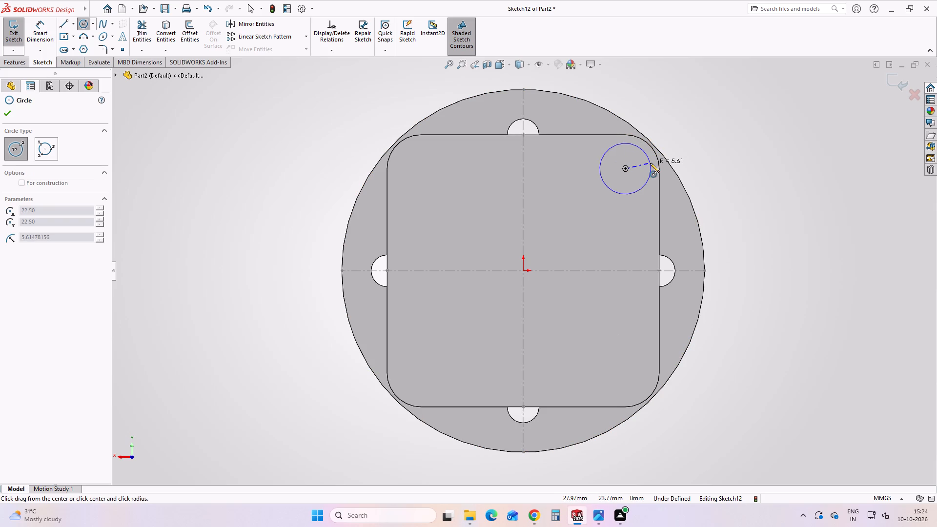
click(646, 166)
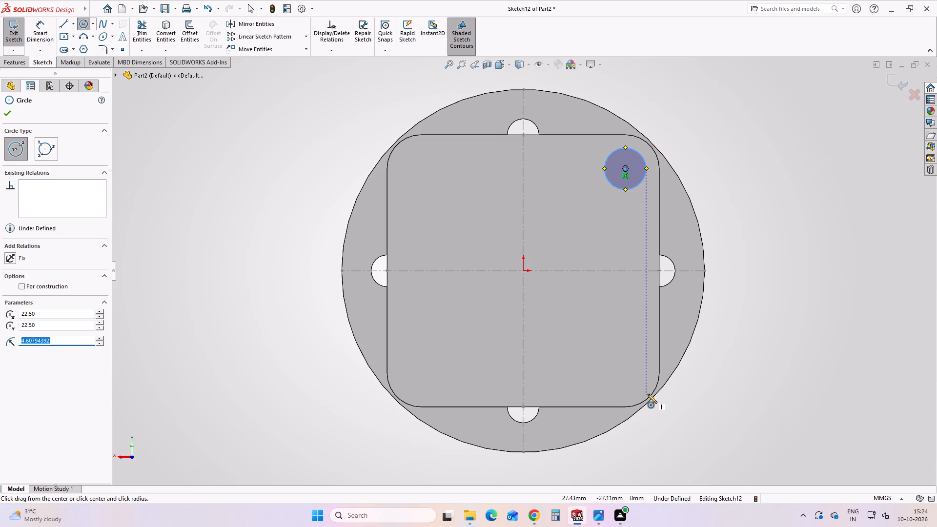
click(626, 372)
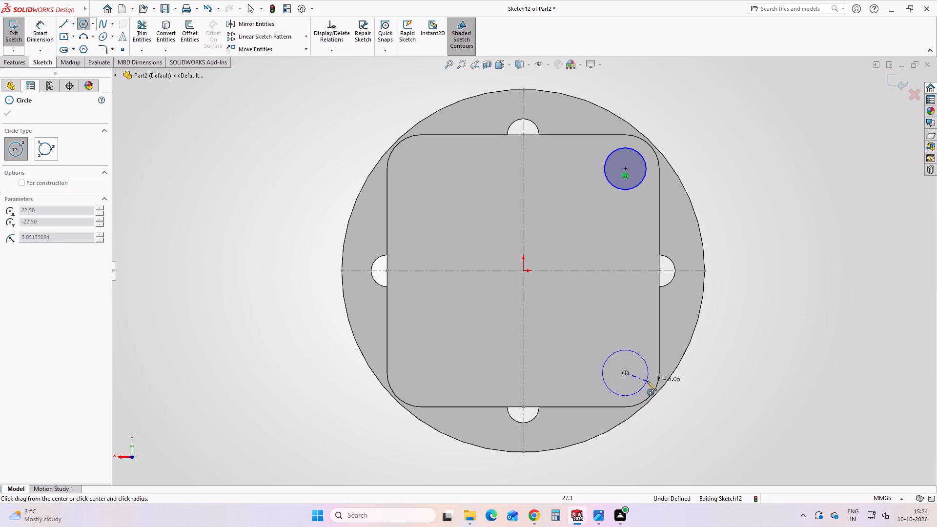
click(647, 381)
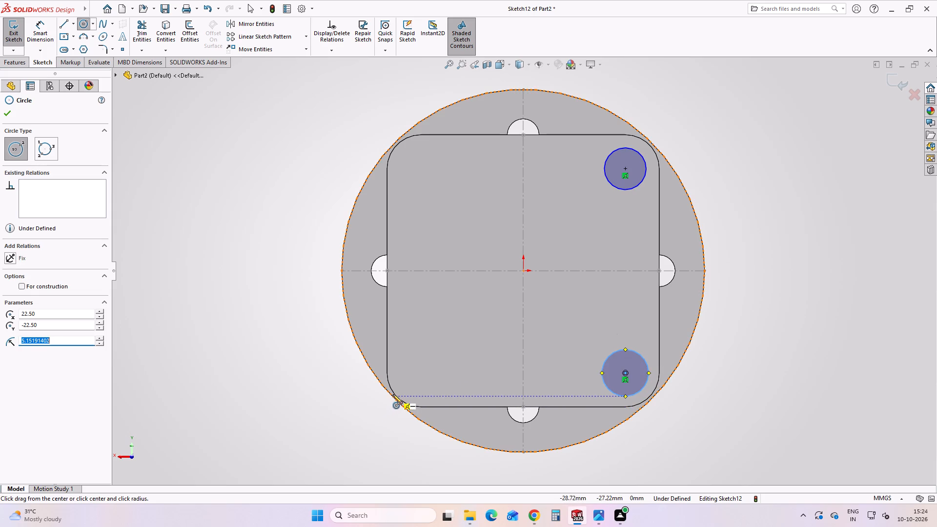
click(421, 374)
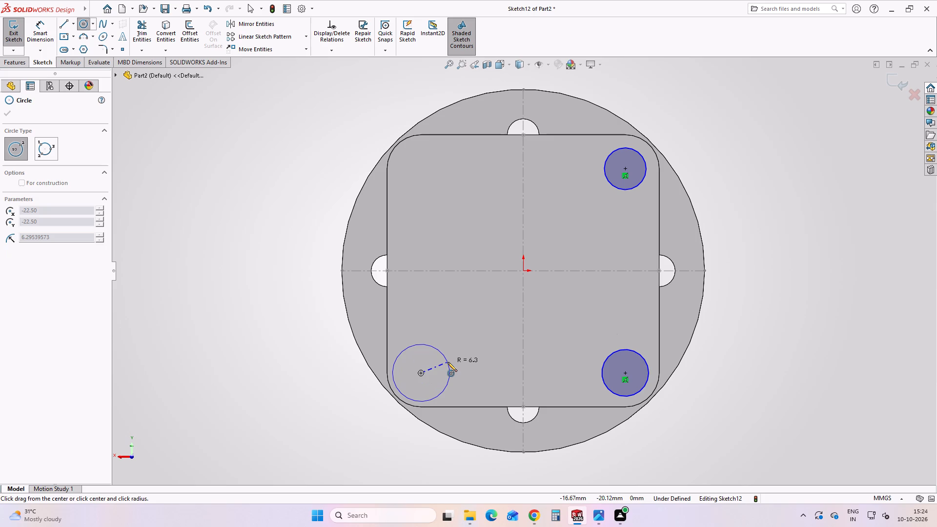
click(448, 362)
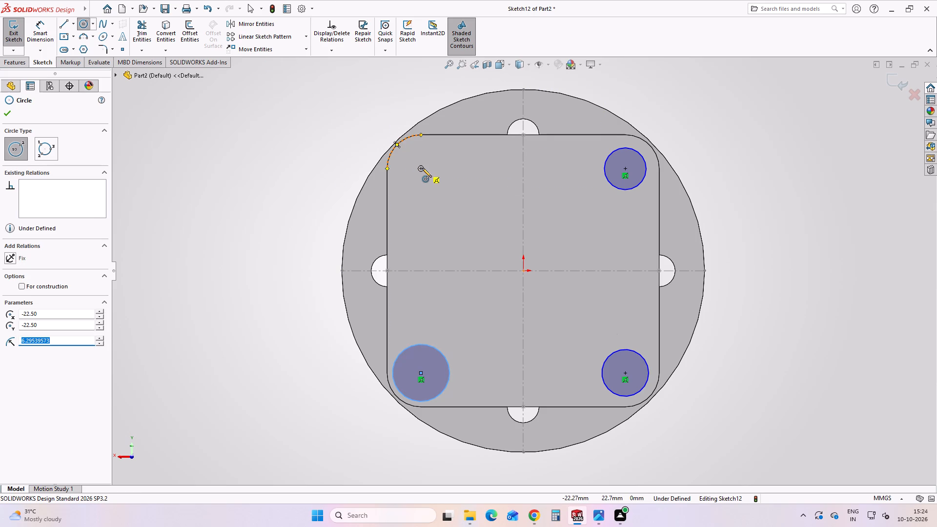
click(422, 168)
click(446, 164)
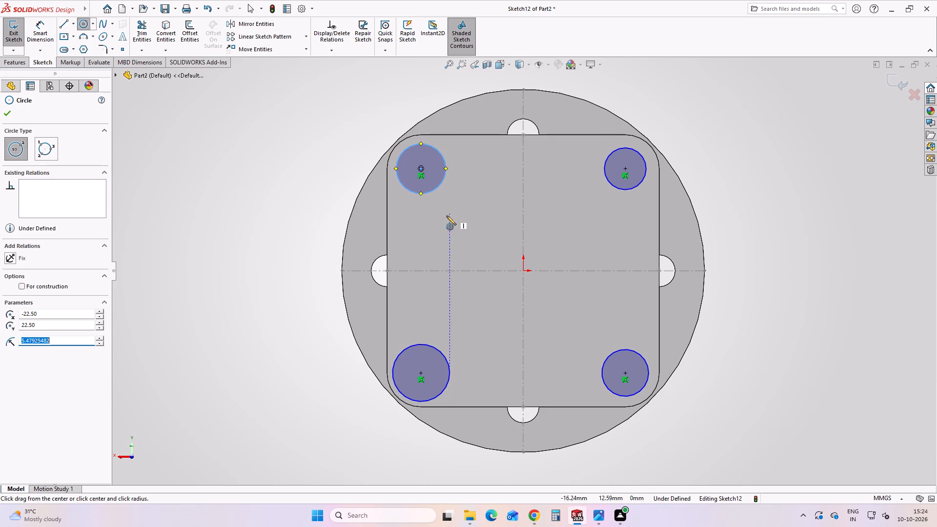
key(Escape)
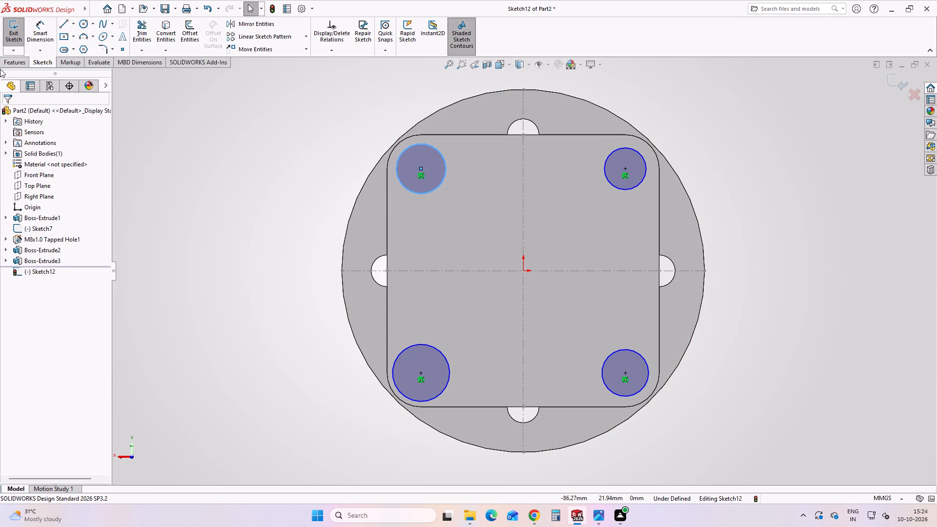
Dimension the upper-right and lower-right corner circles to 9 mm diameter.
click(45, 25)
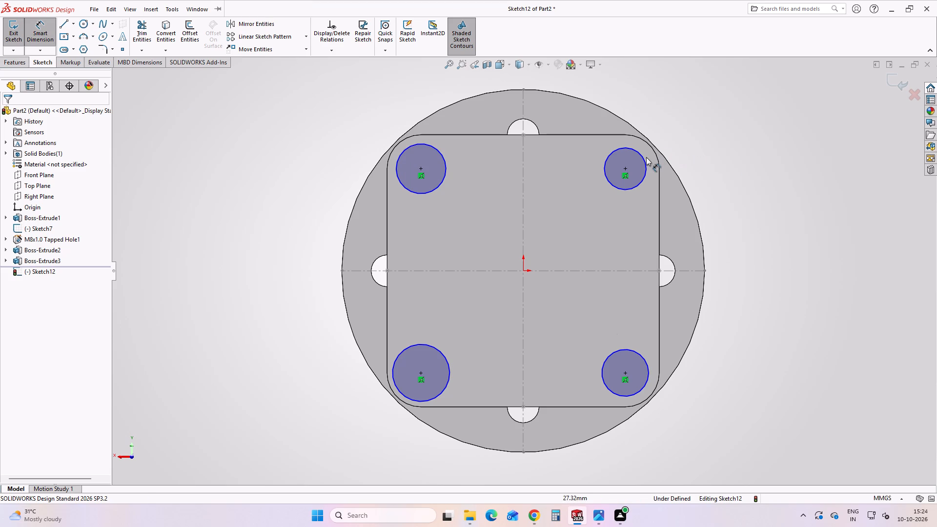
click(646, 163)
click(708, 104)
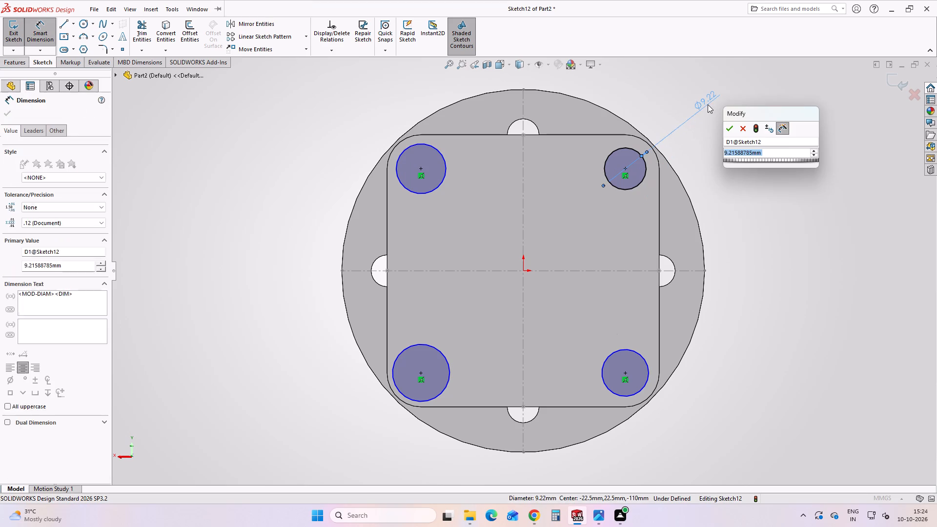
key(9)
key(Return)
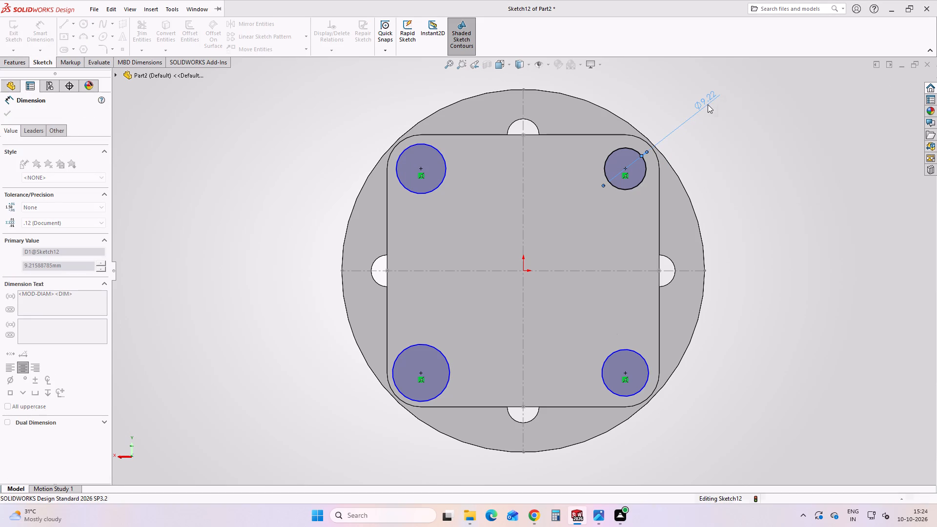
click(635, 349)
click(774, 325)
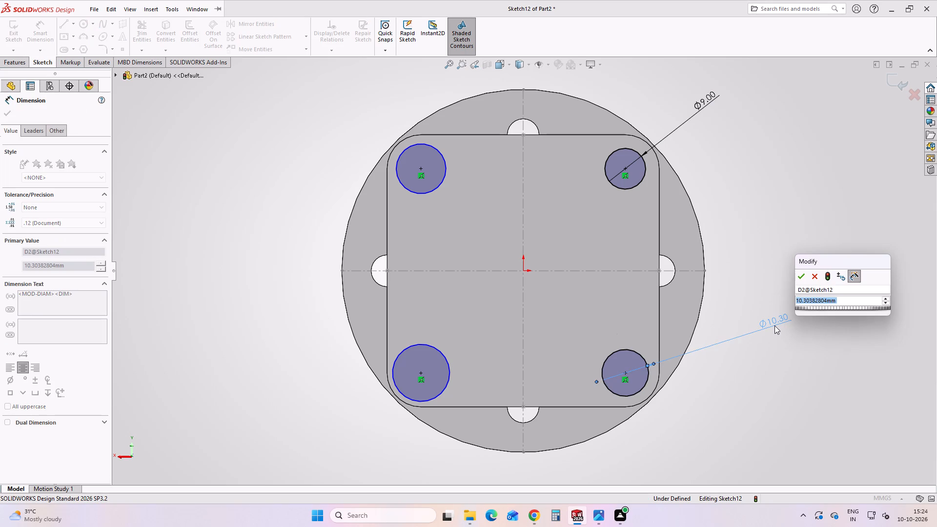
key(9)
key(Return)
Dimension the lower-left and upper-left corner circles to 9 mm diameter.
click(443, 352)
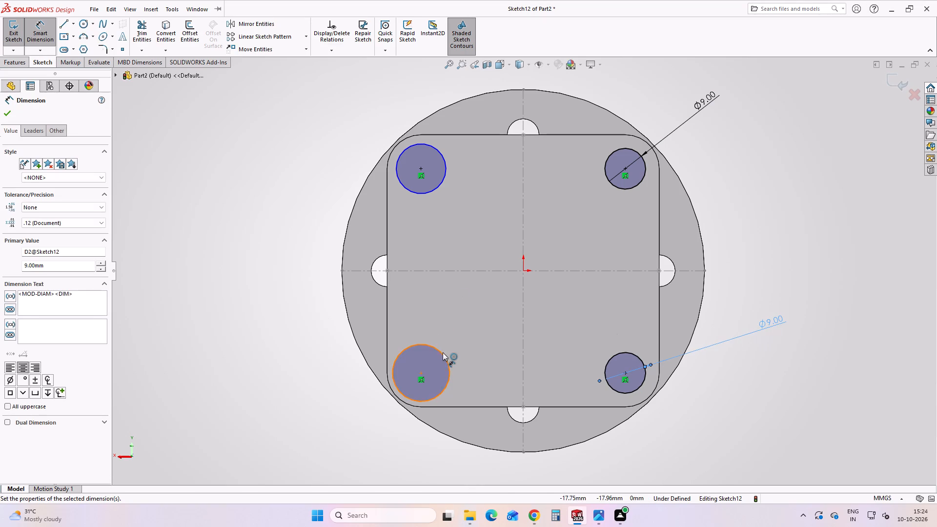
click(311, 335)
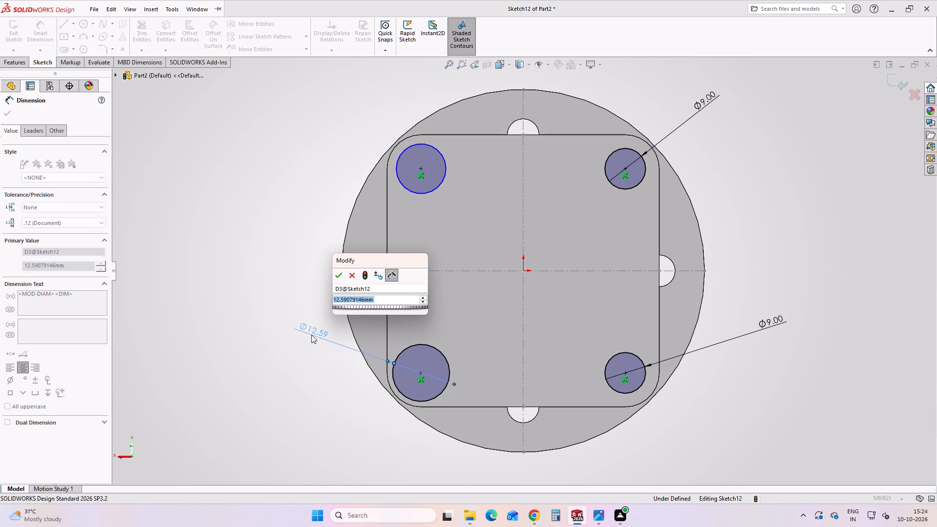
key(9)
key(Return)
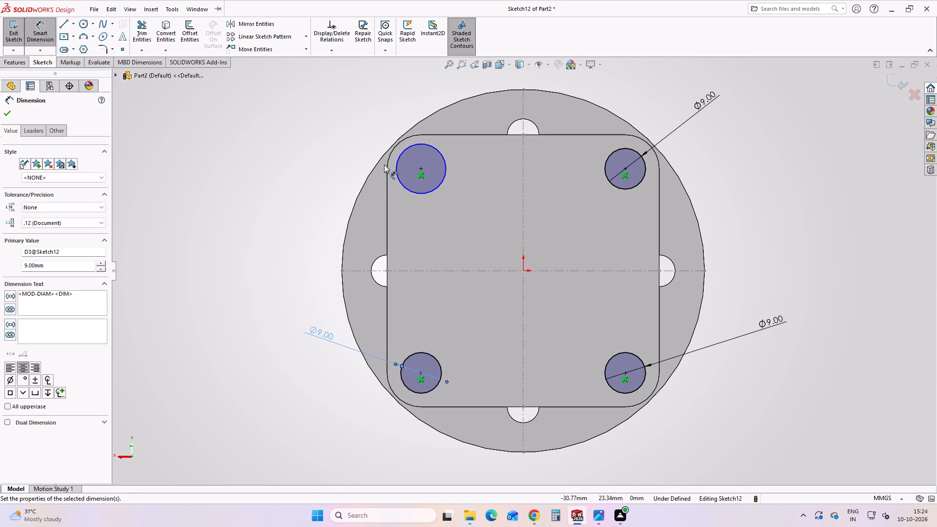
click(399, 156)
click(343, 128)
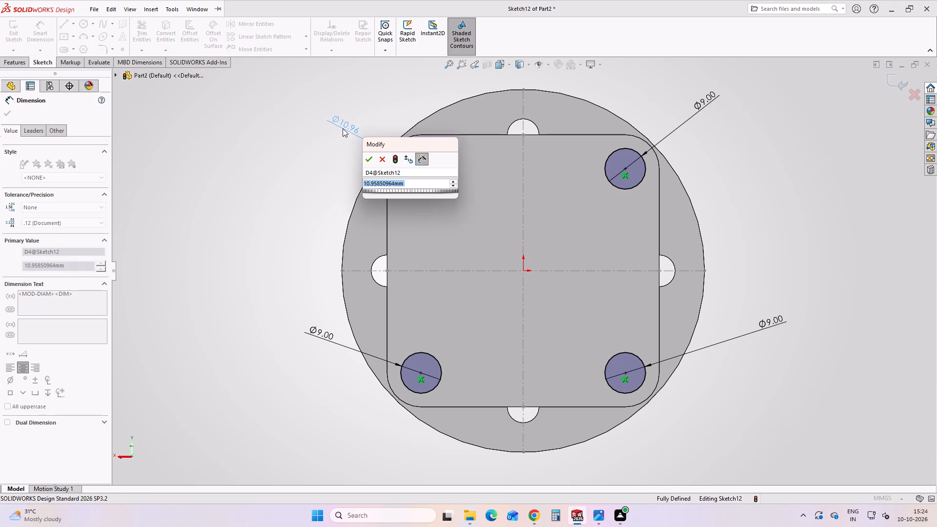
key(9)
key(Return)
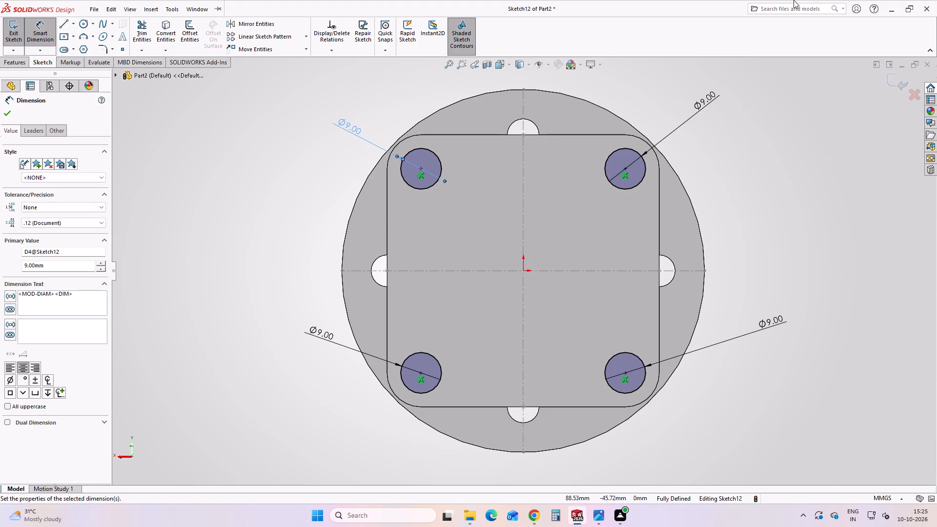
click(8, 116)
click(206, 244)
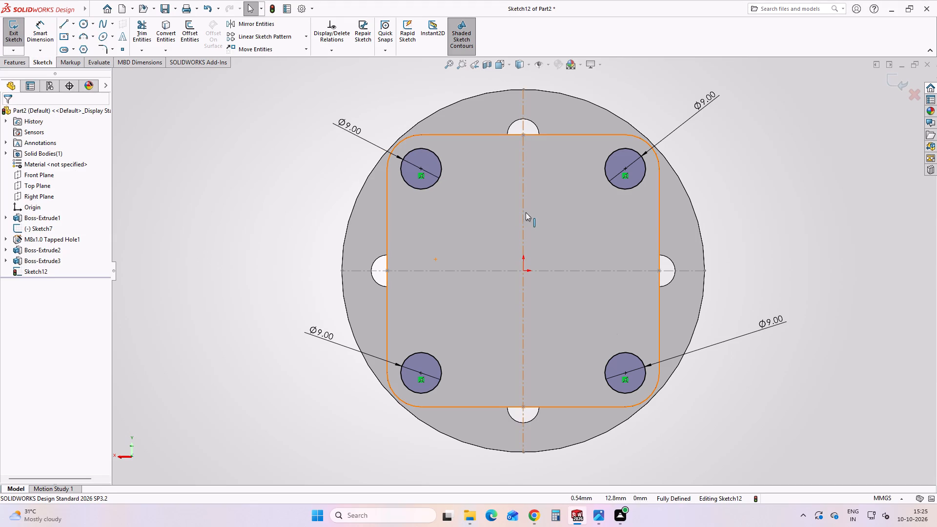
Add a driven vertical dimension between the centres of the two left corner circles.
click(49, 32)
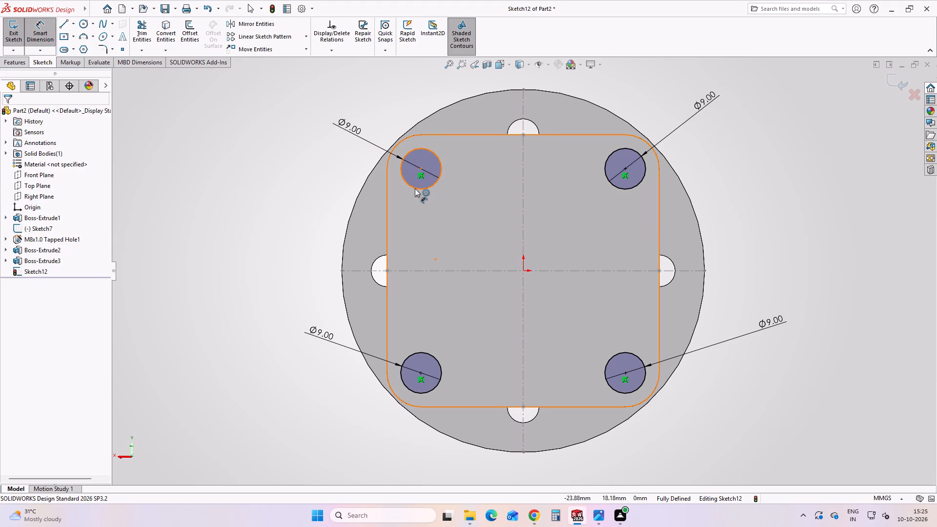
click(415, 188)
click(432, 356)
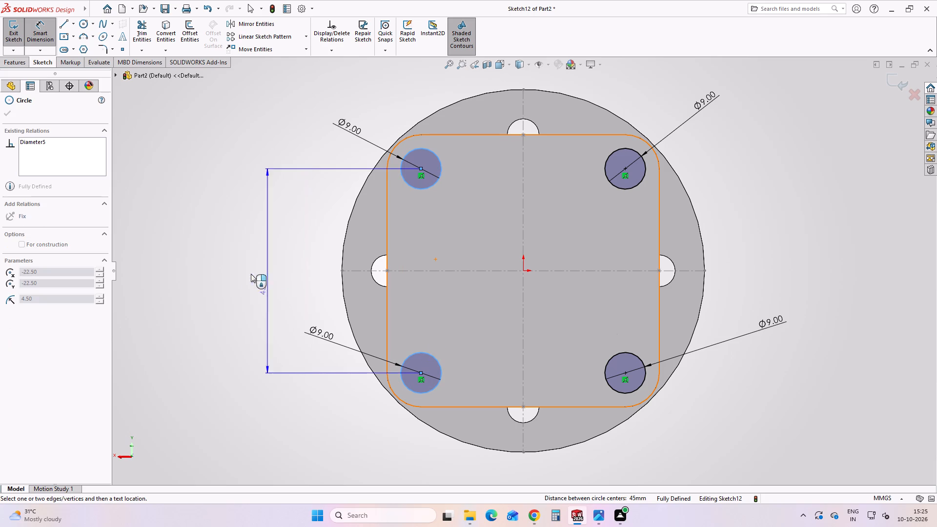
click(265, 253)
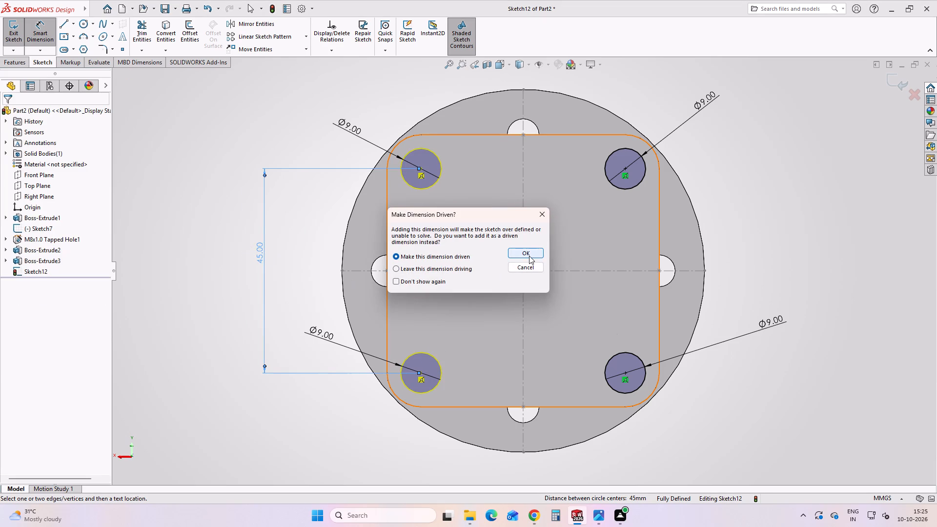
click(529, 256)
click(13, 113)
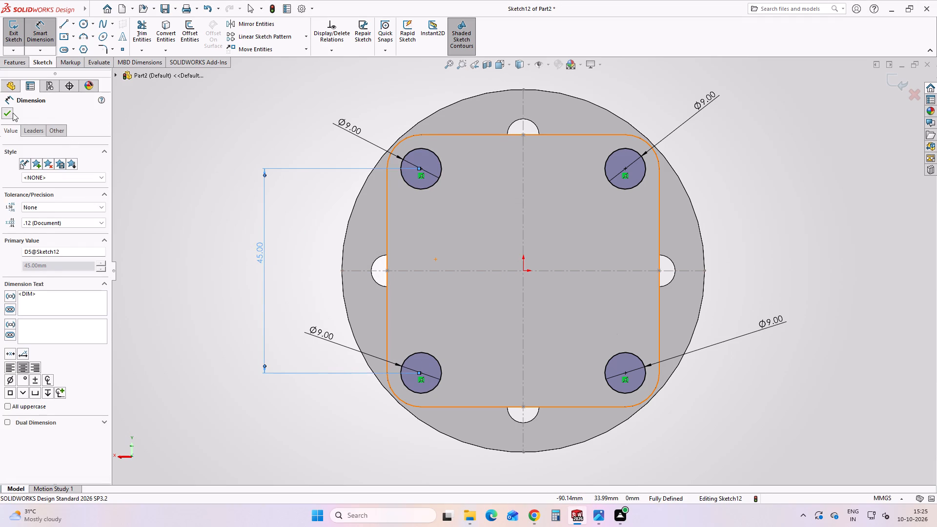
click(187, 99)
Extrude-cut the four corner circles 10 mm blind through the square flange.
click(24, 60)
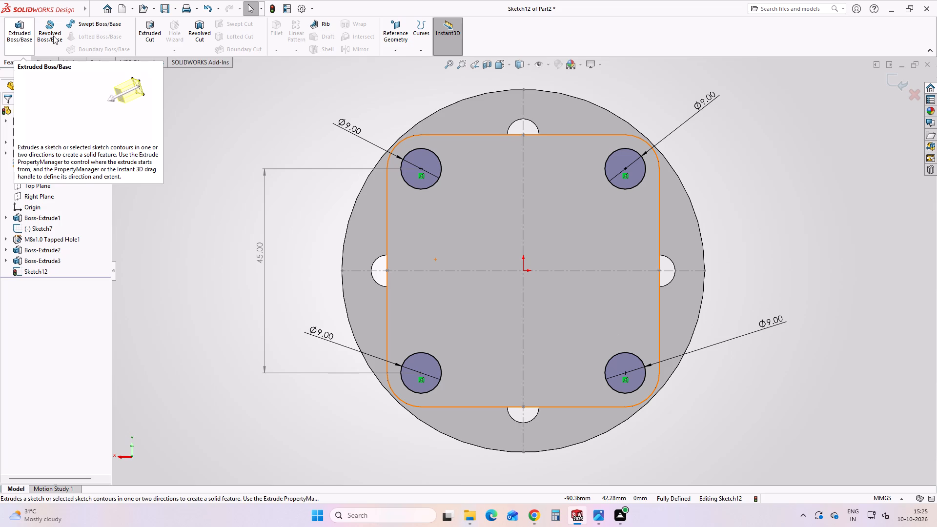
click(154, 31)
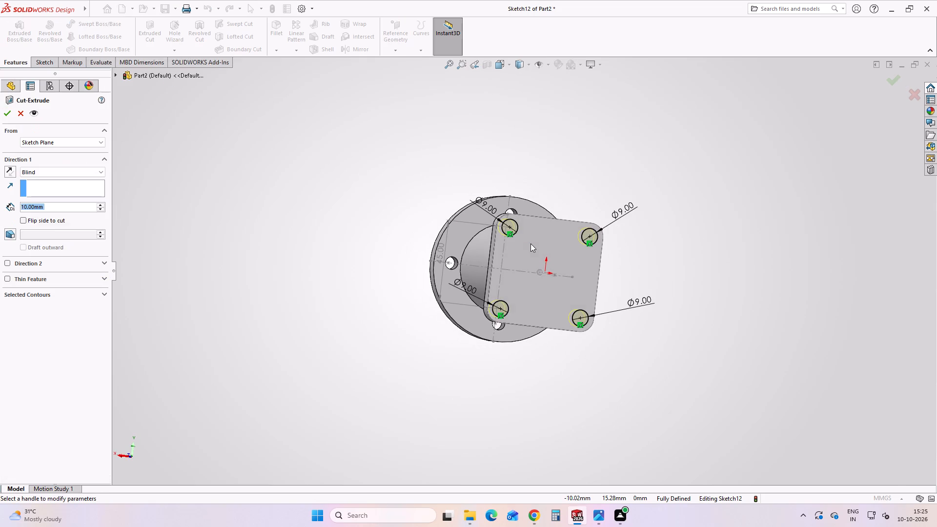
click(7, 117)
click(256, 322)
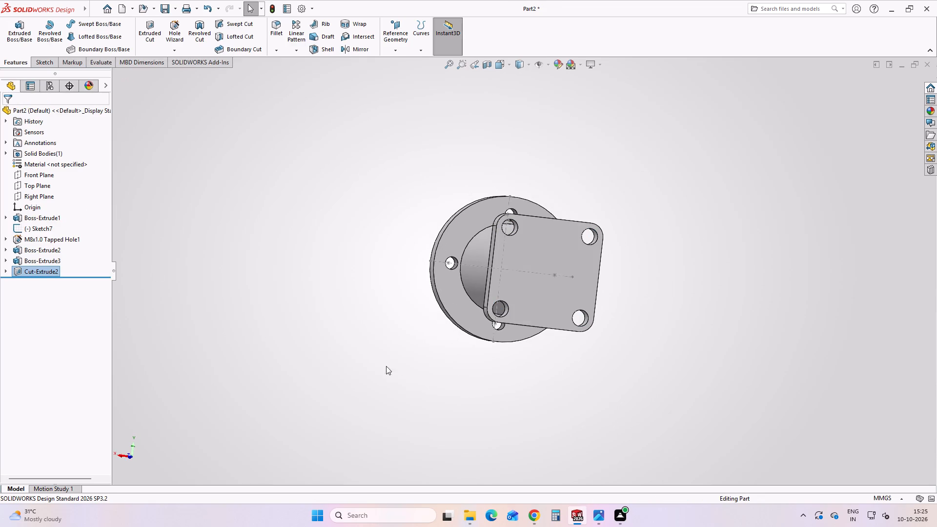
Consult the 01-Body drawing and create a reference plane offset 50 mm above the Top Plane.
click(599, 517)
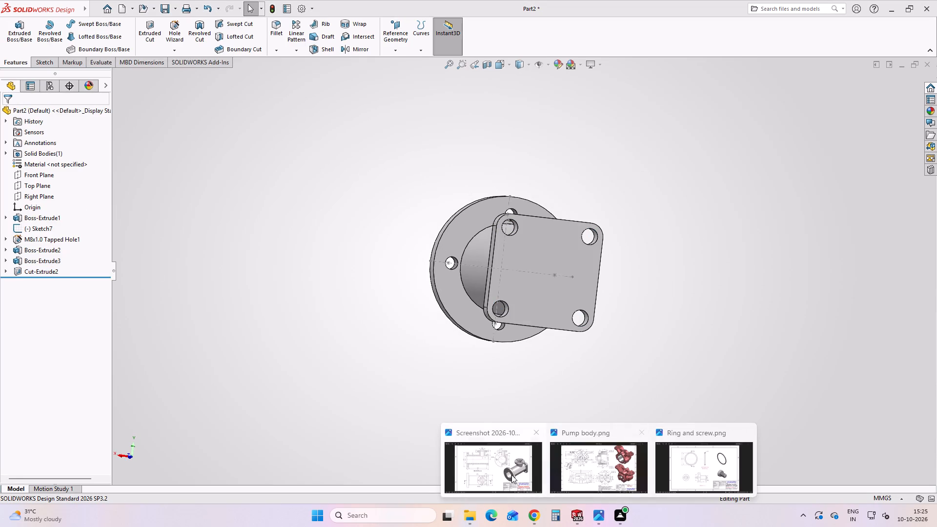
click(511, 475)
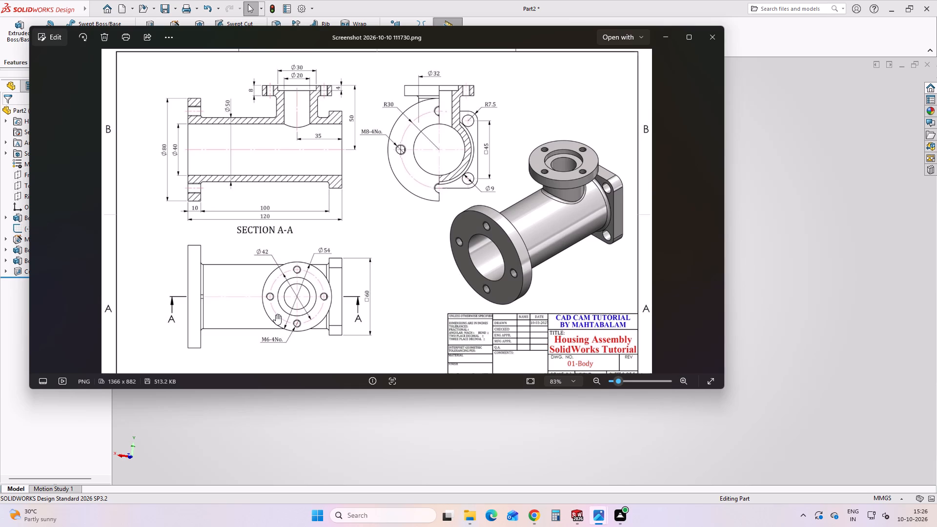
click(736, 166)
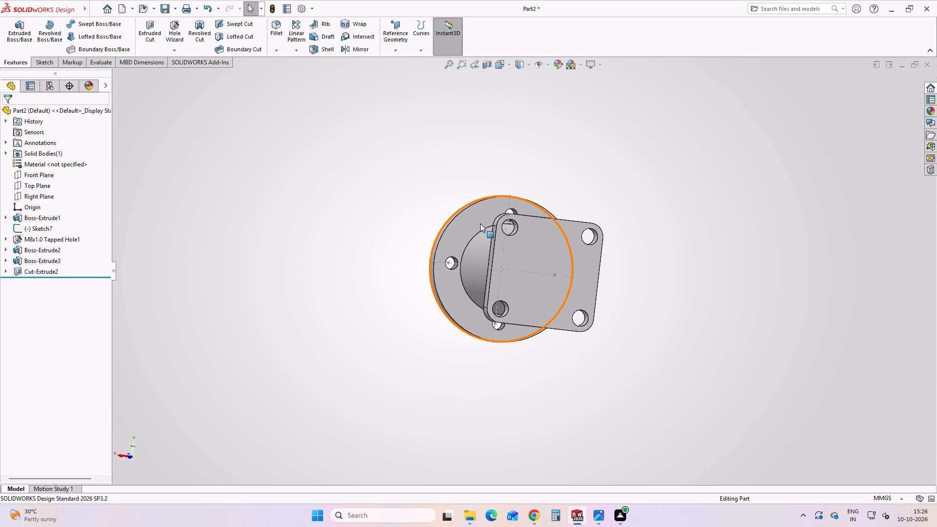
middle_drag(540, 242, 640, 278)
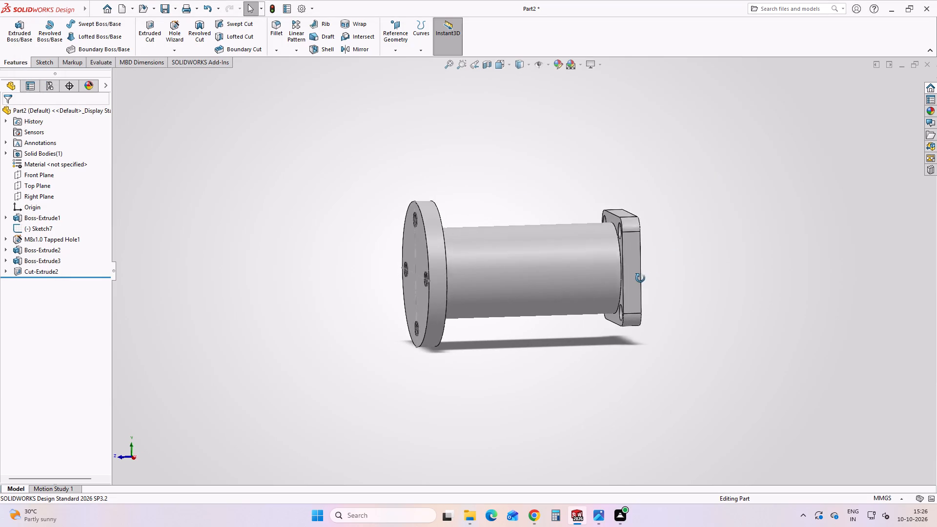
middle_drag(640, 278, 640, 278)
click(401, 50)
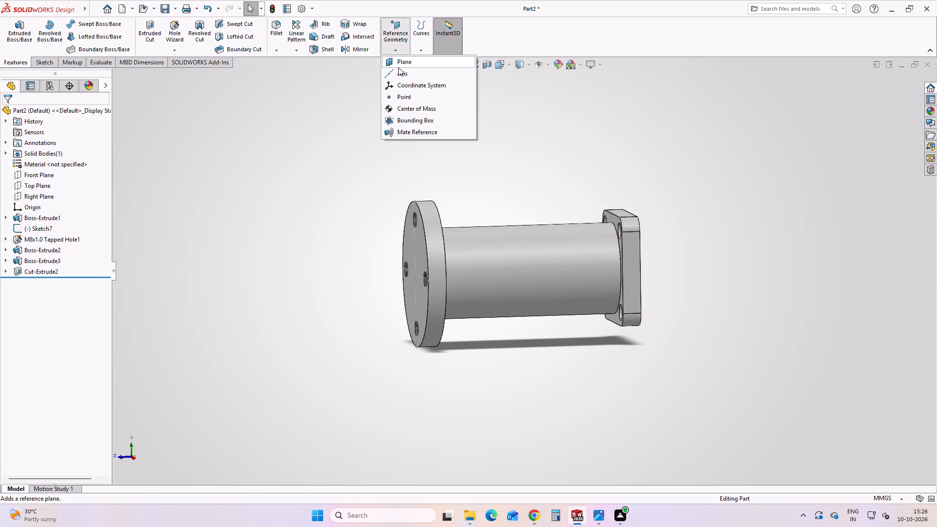
click(399, 65)
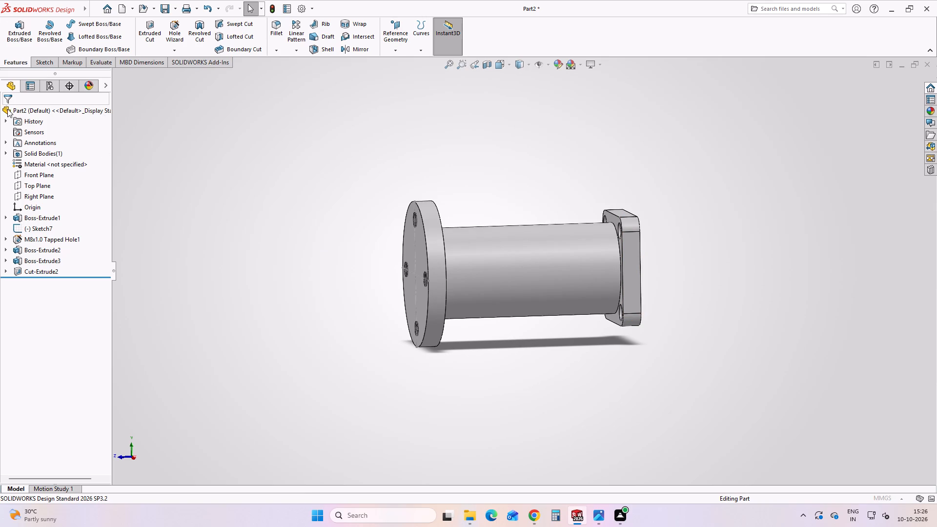
click(115, 75)
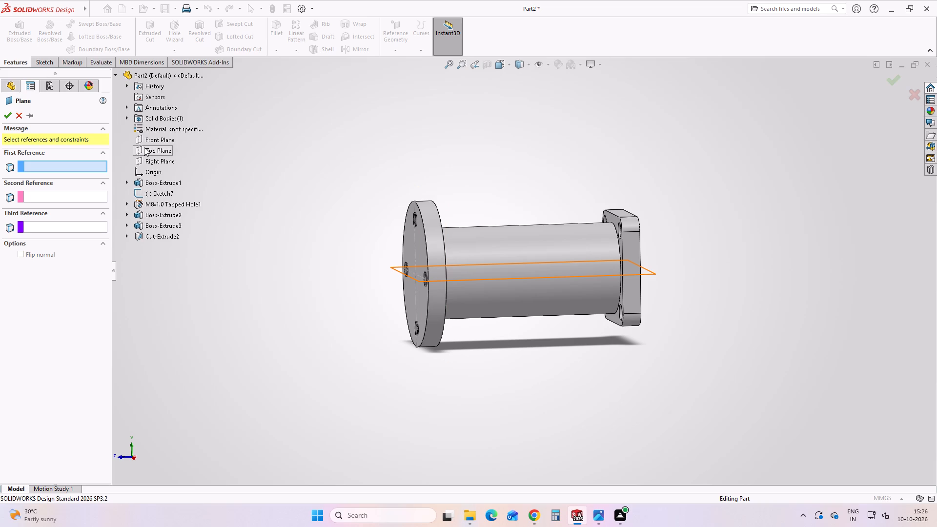
click(144, 147)
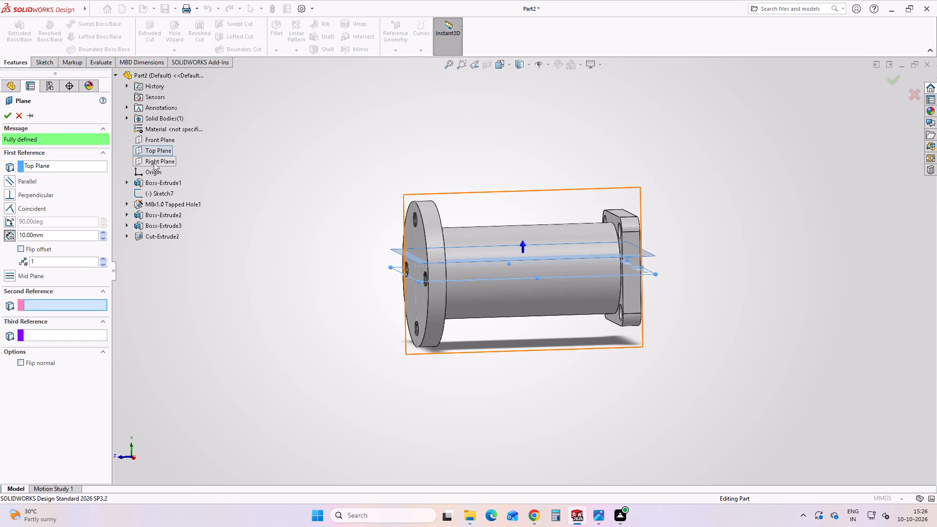
click(48, 238)
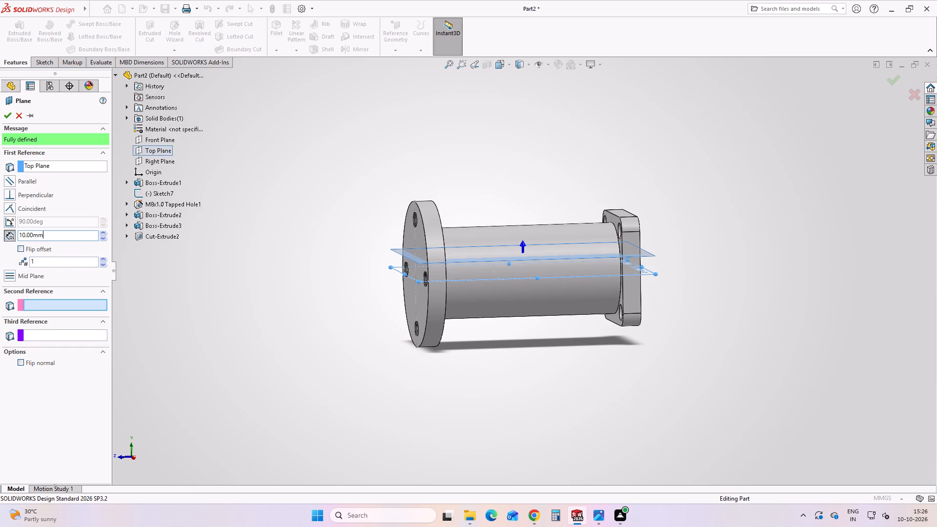
drag(48, 238, 3, 243)
text(45)
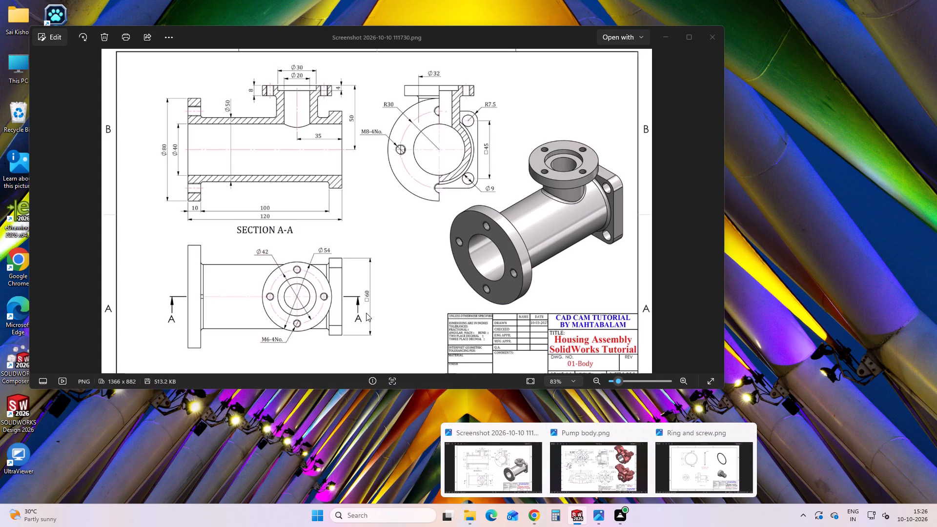
key(BackSpace)
key(BackSpace)
key(BackSpace)
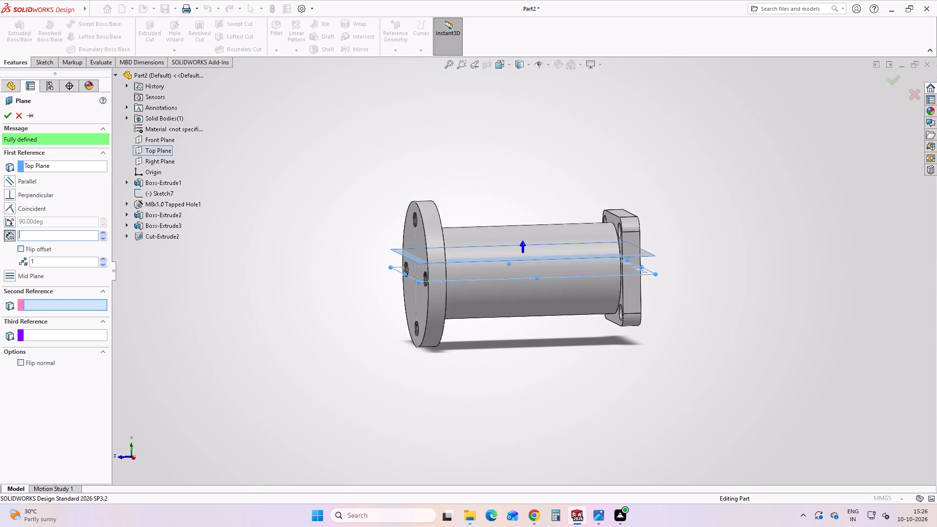
text(50)
key(Return)
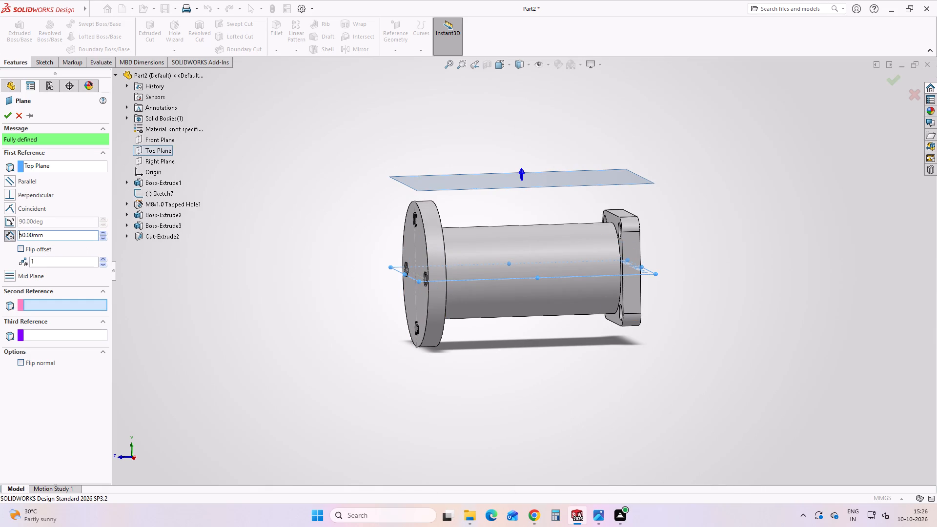
click(8, 114)
click(304, 159)
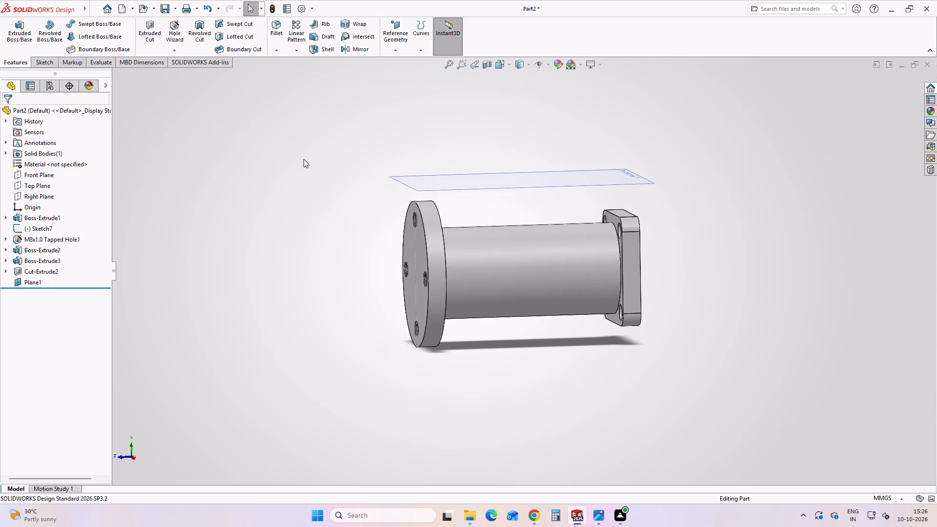
On the new offset plane, sketch a circle of radius 54 mm on the tube's centreline, about 79 mm from the origin towards the square flange.
click(456, 184)
click(499, 162)
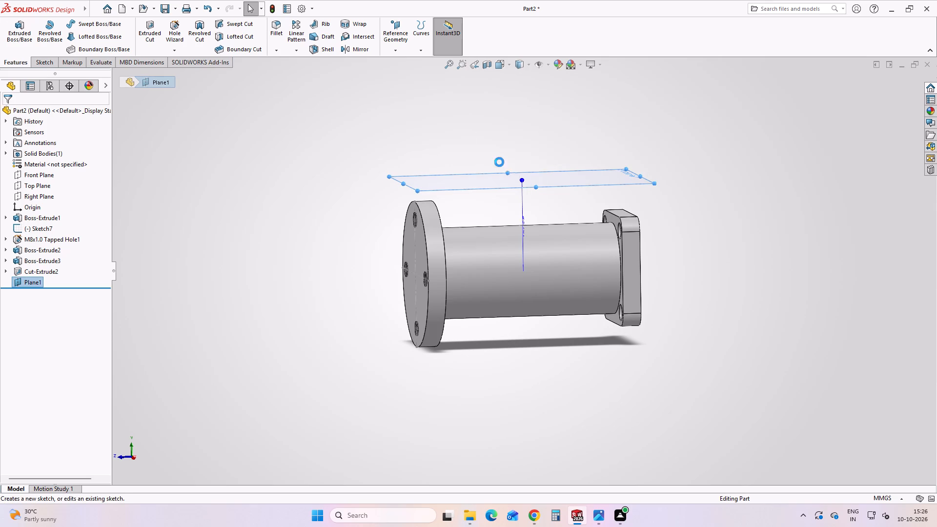
click(272, 269)
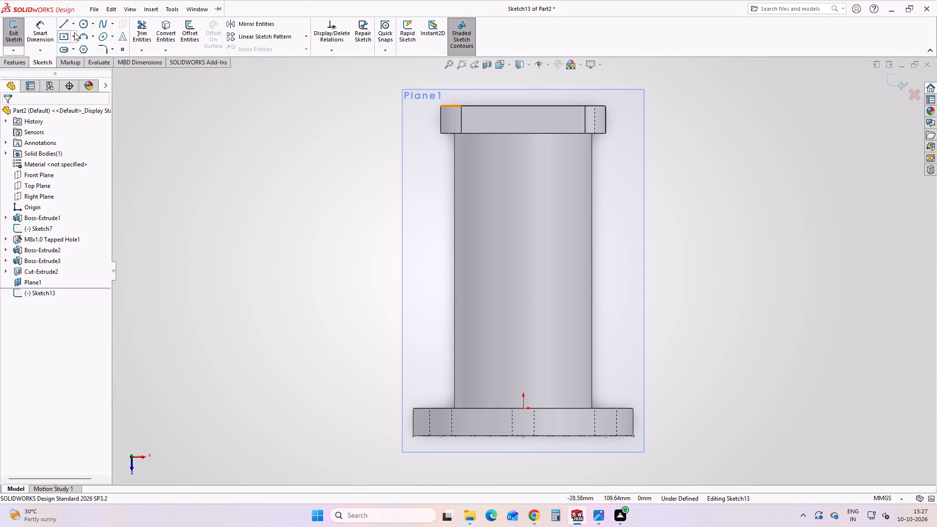
click(84, 19)
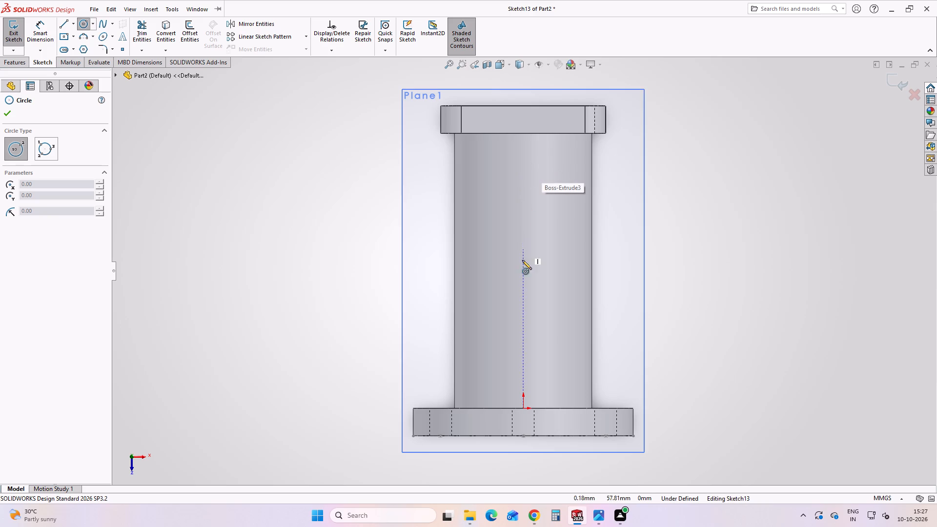
click(524, 190)
click(567, 184)
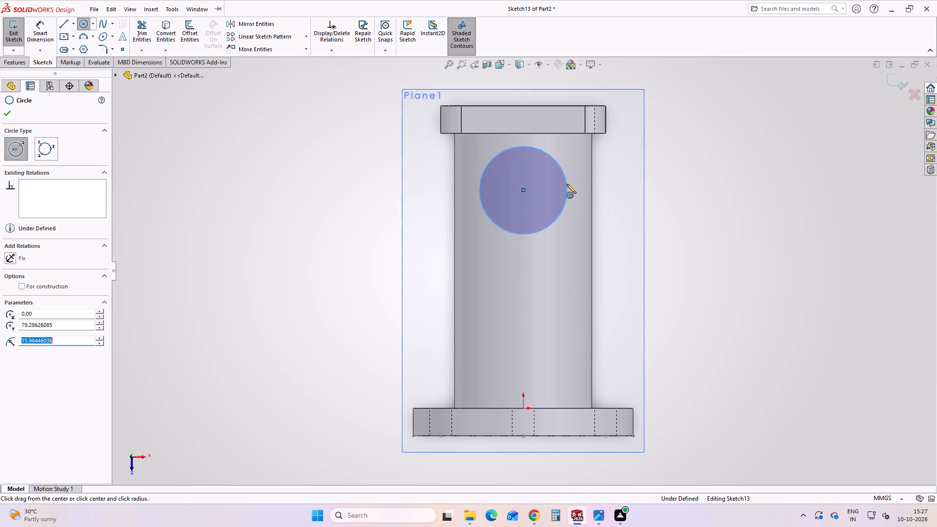
text(54)
key(Return)
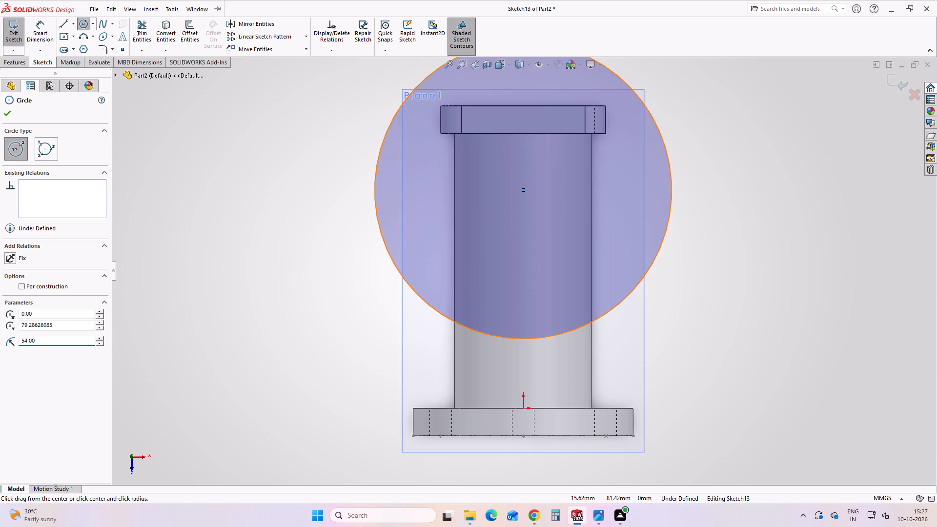
click(4, 115)
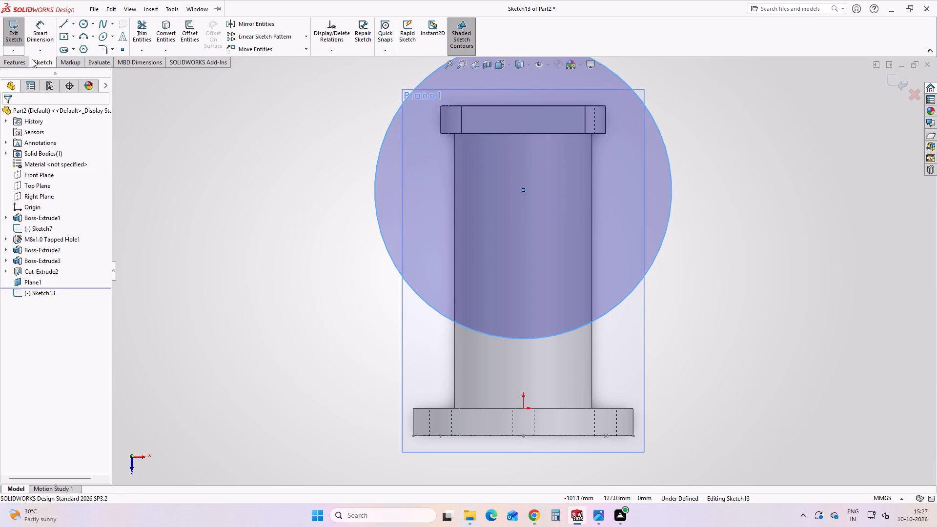
Dimension the circle's diameter to 54 mm.
click(52, 19)
click(672, 169)
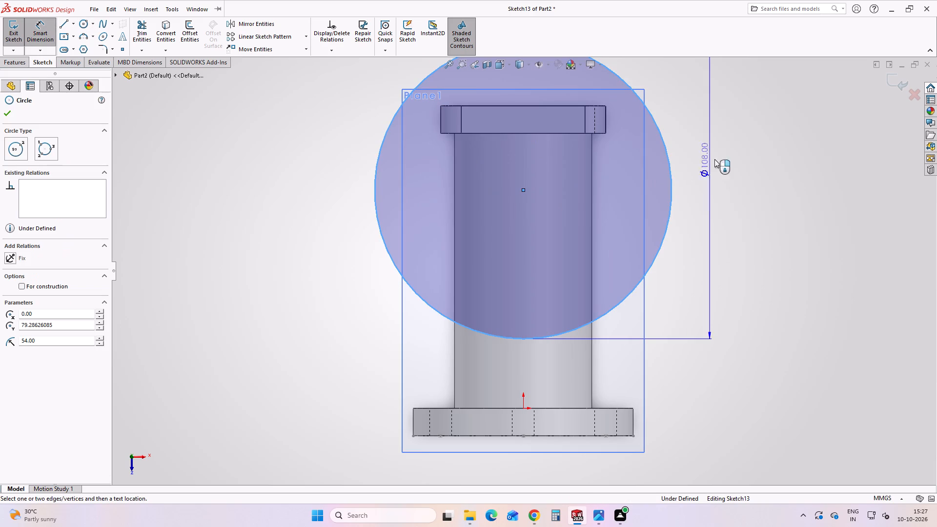
click(782, 360)
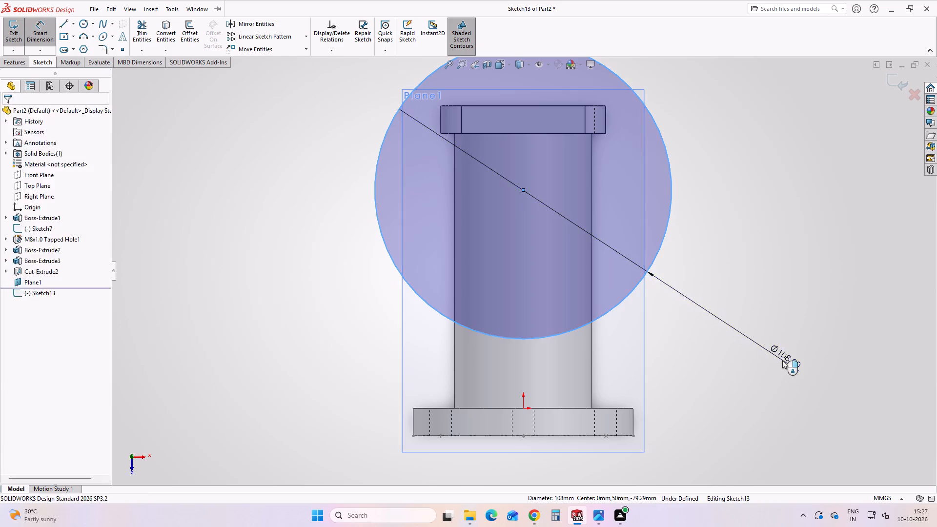
text(54)
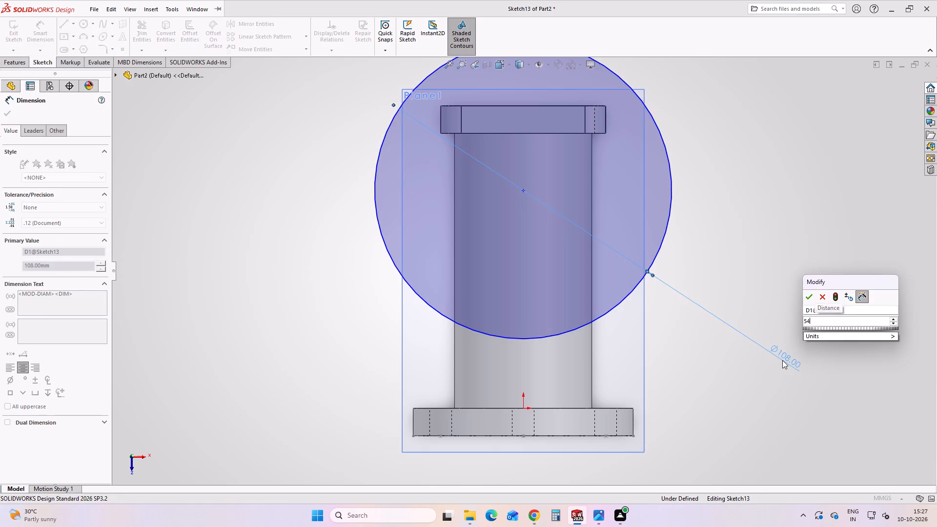
key(Return)
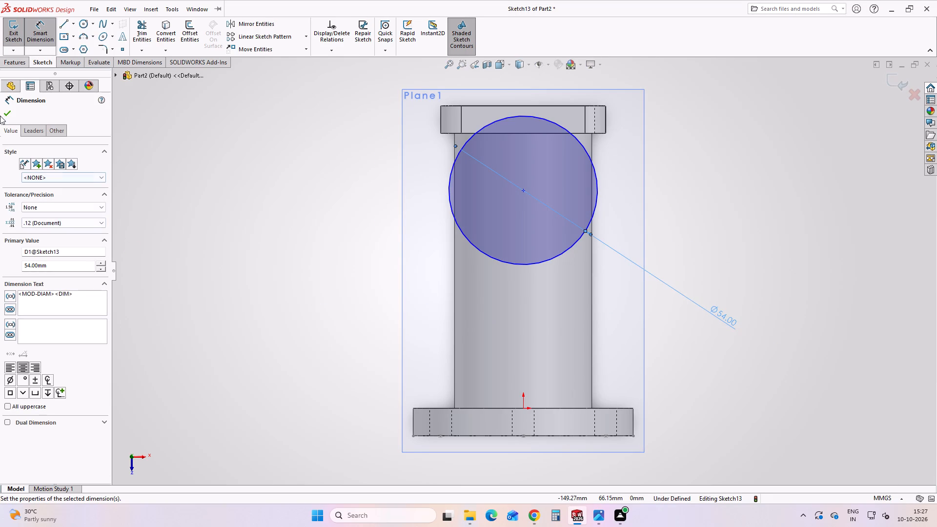
click(2, 116)
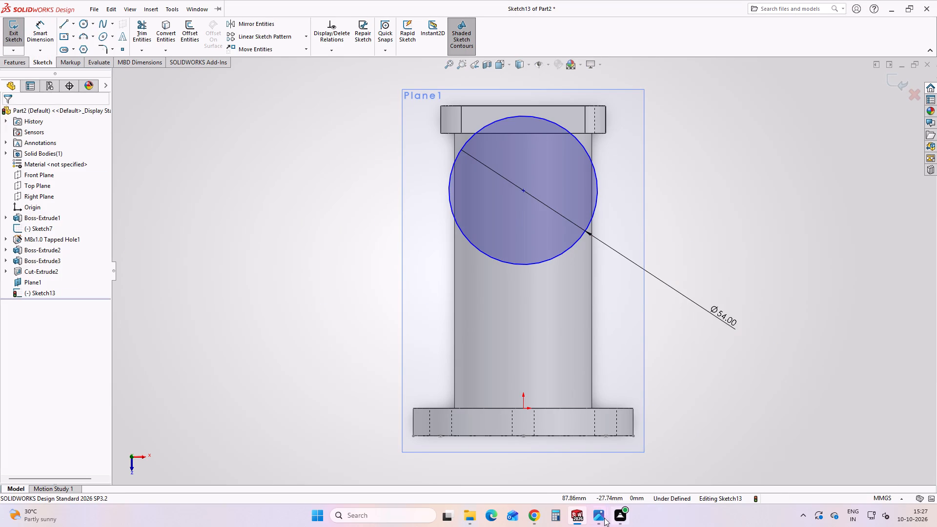
Check the drawing and dimension the circle's centre 35 mm from the outer edge of the square flange.
click(595, 521)
click(479, 482)
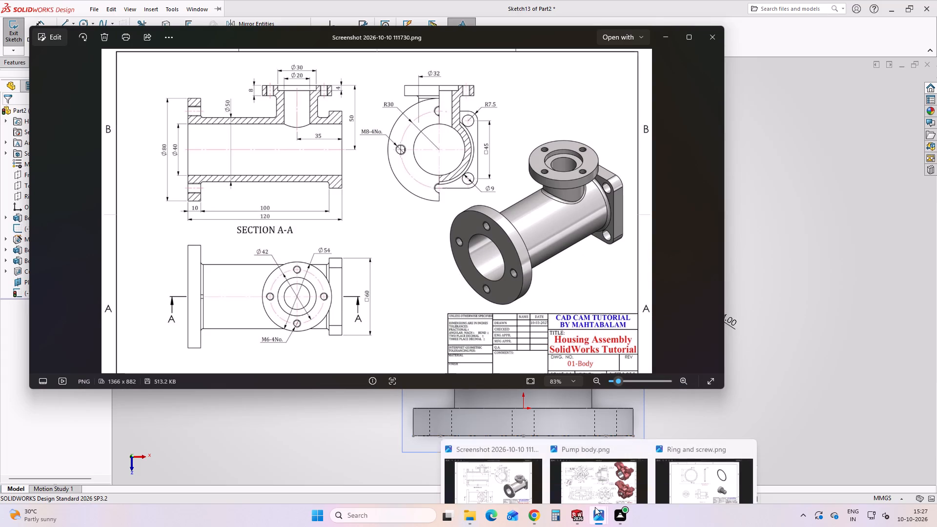
click(840, 234)
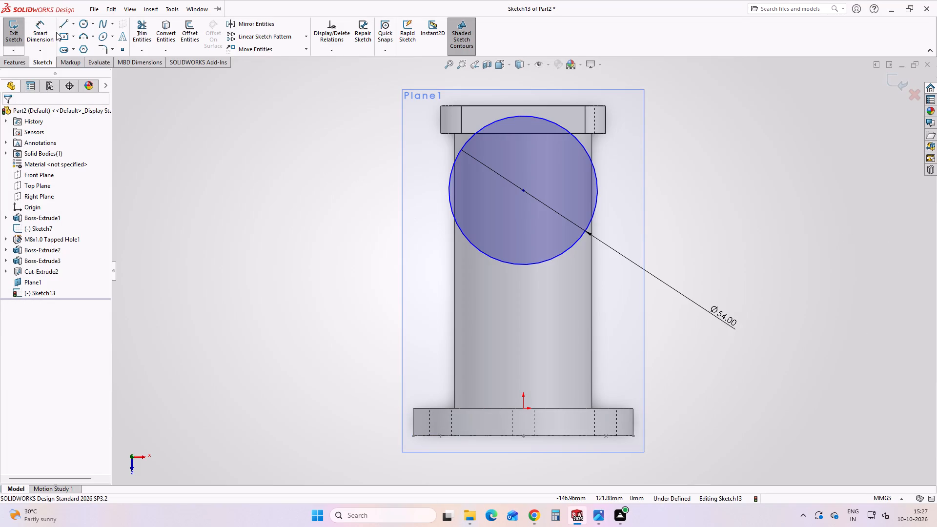
click(16, 65)
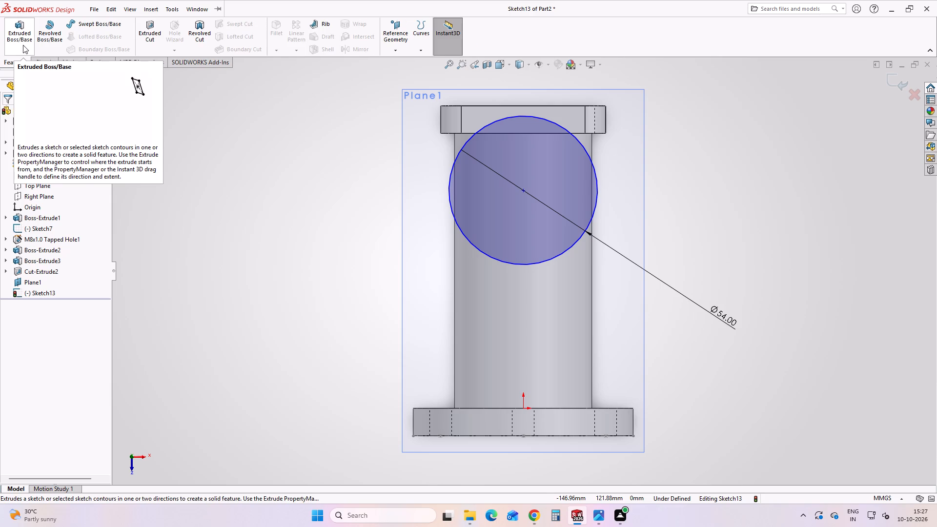
click(808, 246)
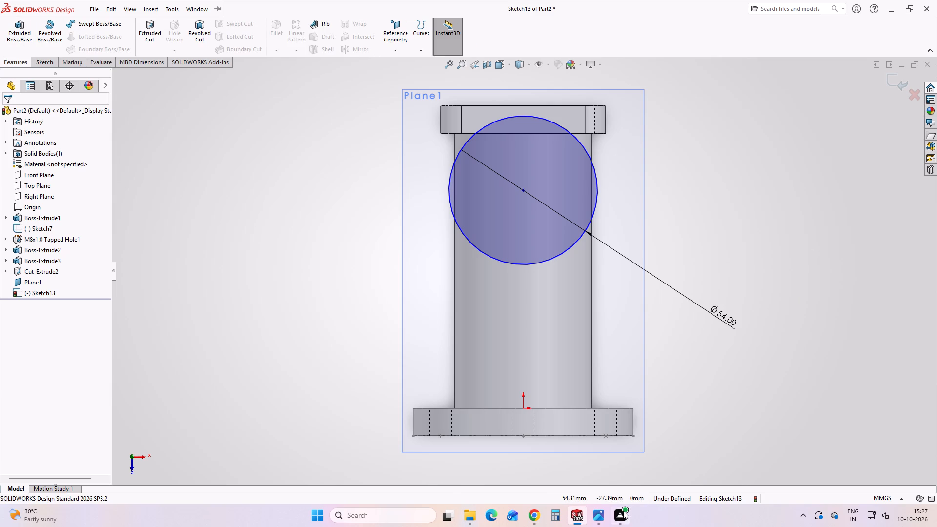
click(509, 467)
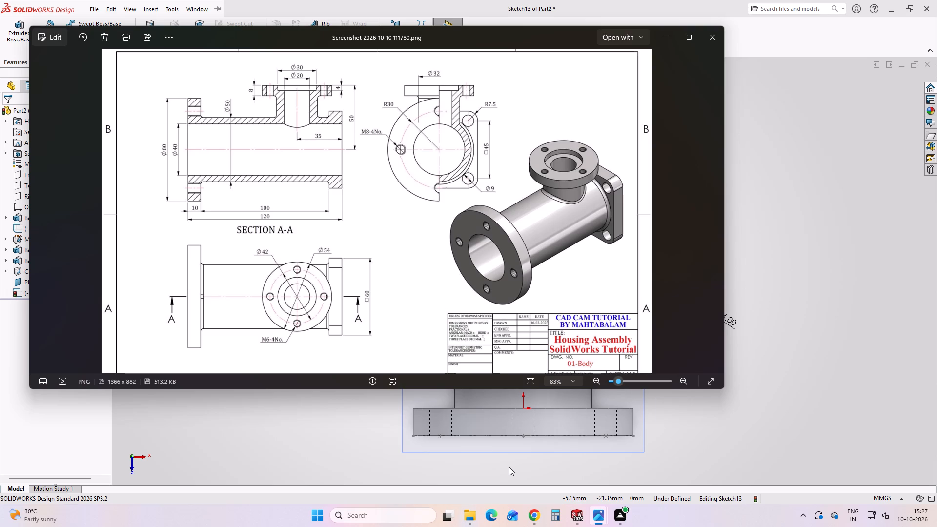
click(883, 296)
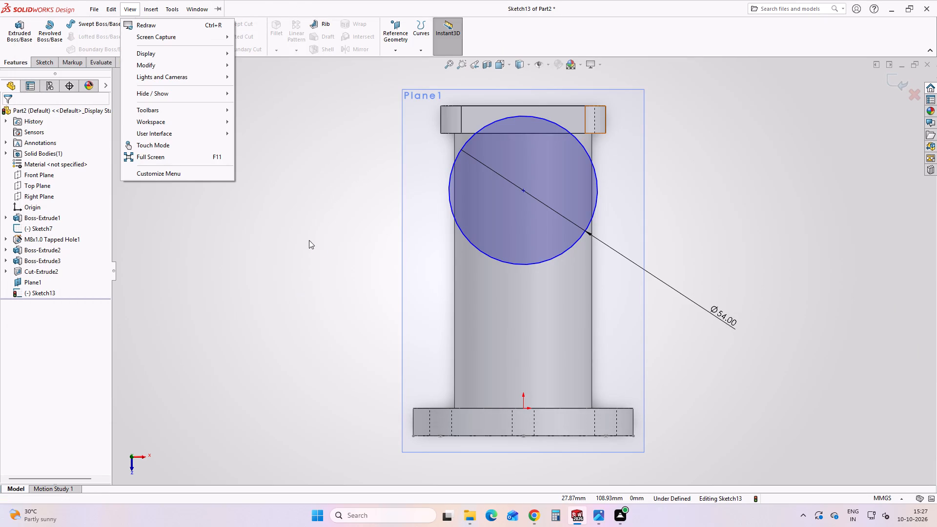
click(309, 240)
click(50, 64)
click(38, 29)
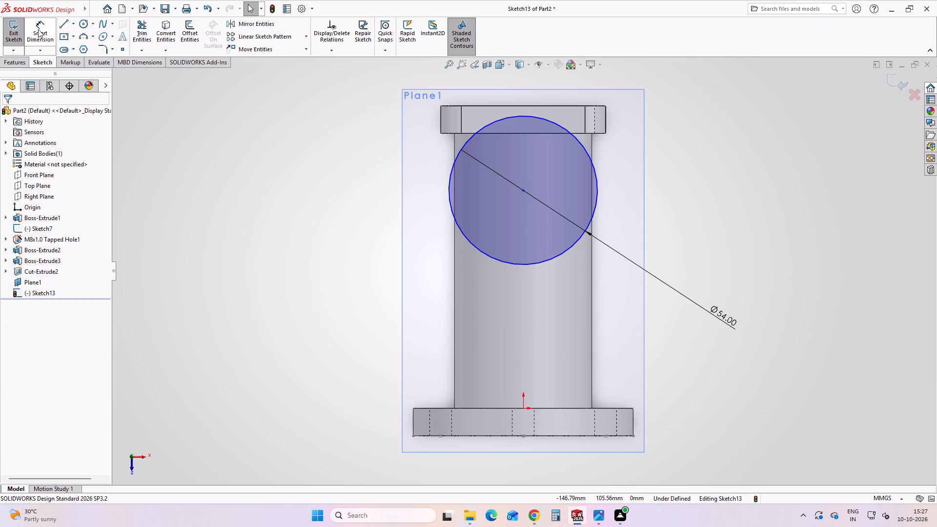
click(525, 190)
click(518, 107)
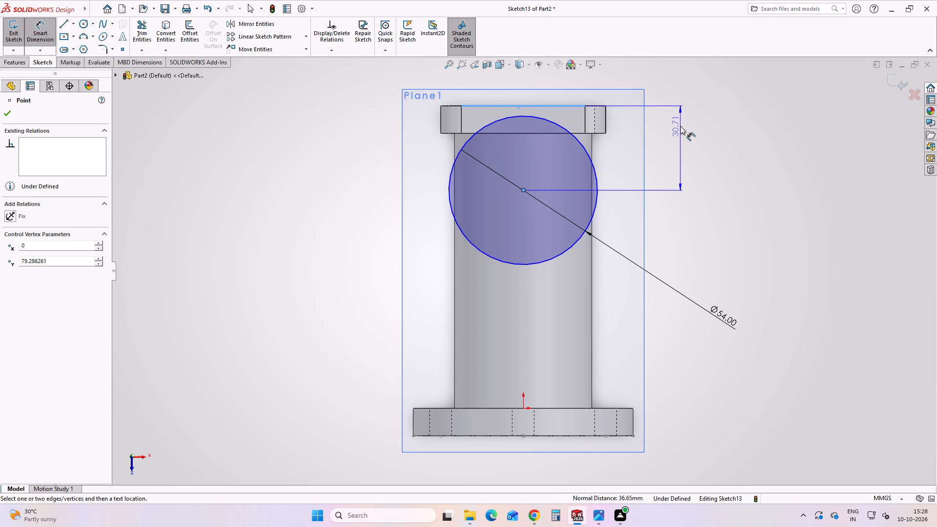
click(680, 126)
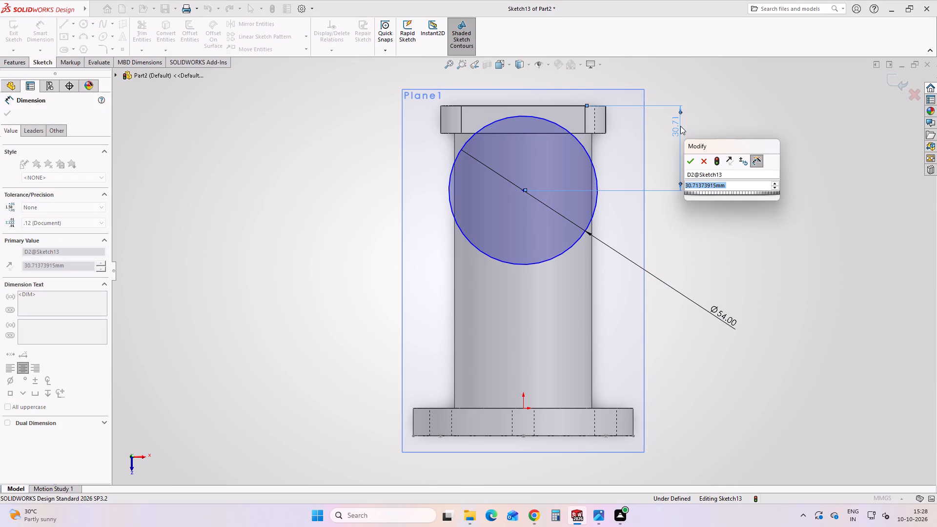
text(35)
key(Return)
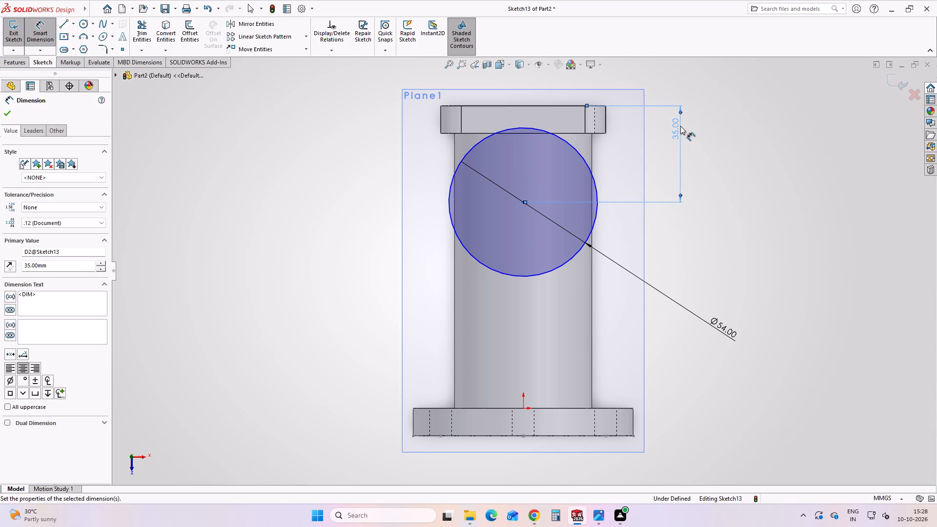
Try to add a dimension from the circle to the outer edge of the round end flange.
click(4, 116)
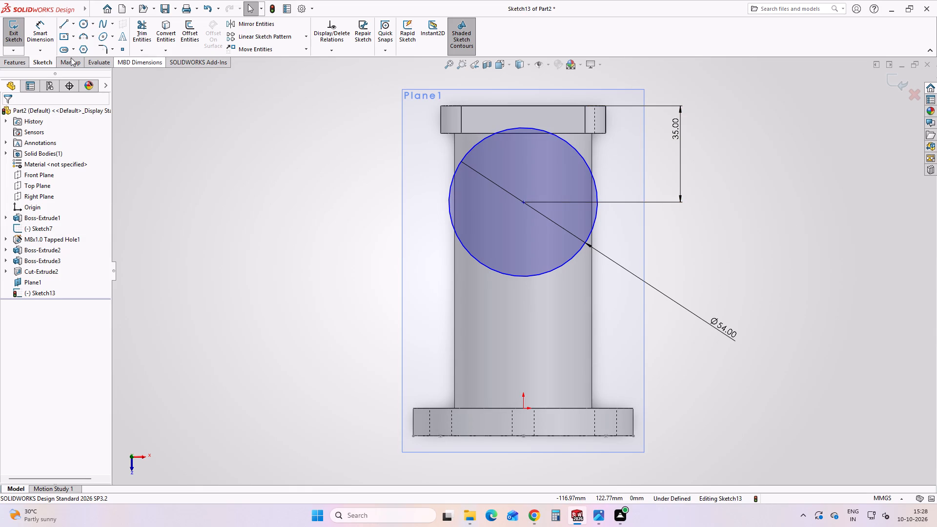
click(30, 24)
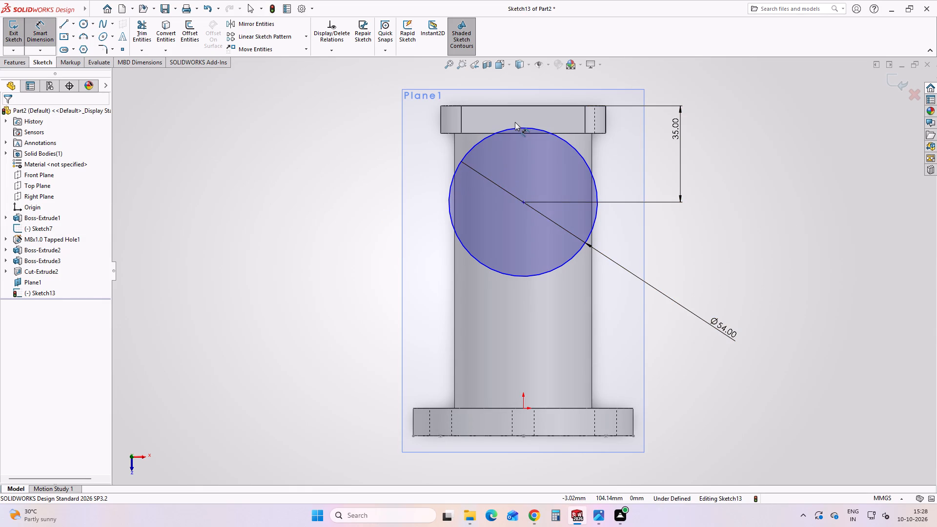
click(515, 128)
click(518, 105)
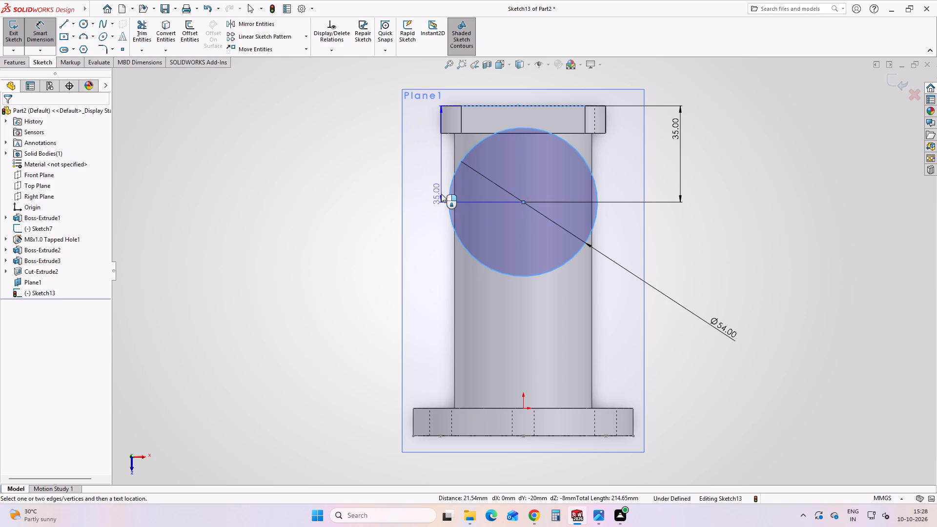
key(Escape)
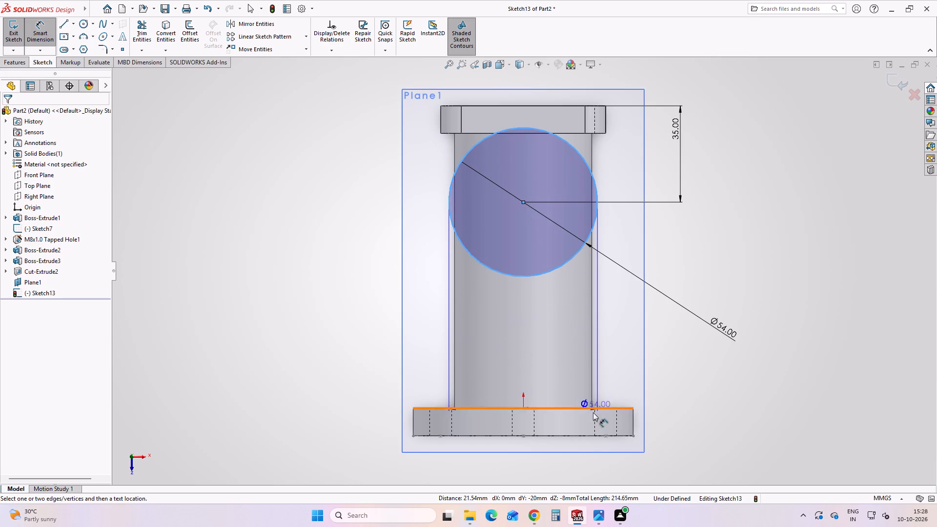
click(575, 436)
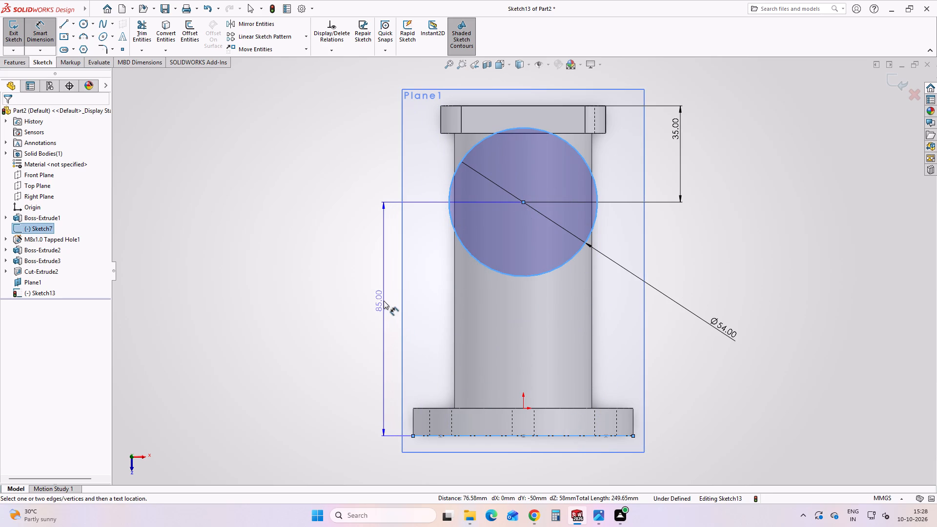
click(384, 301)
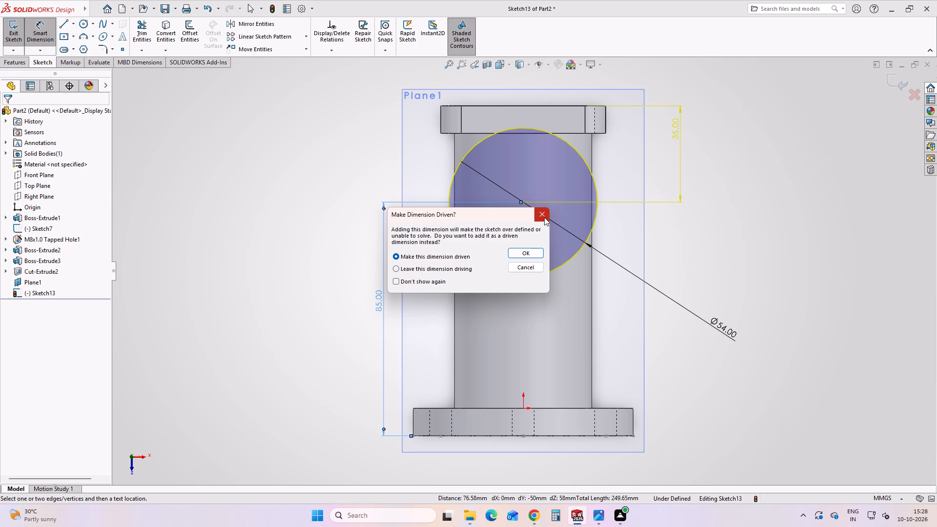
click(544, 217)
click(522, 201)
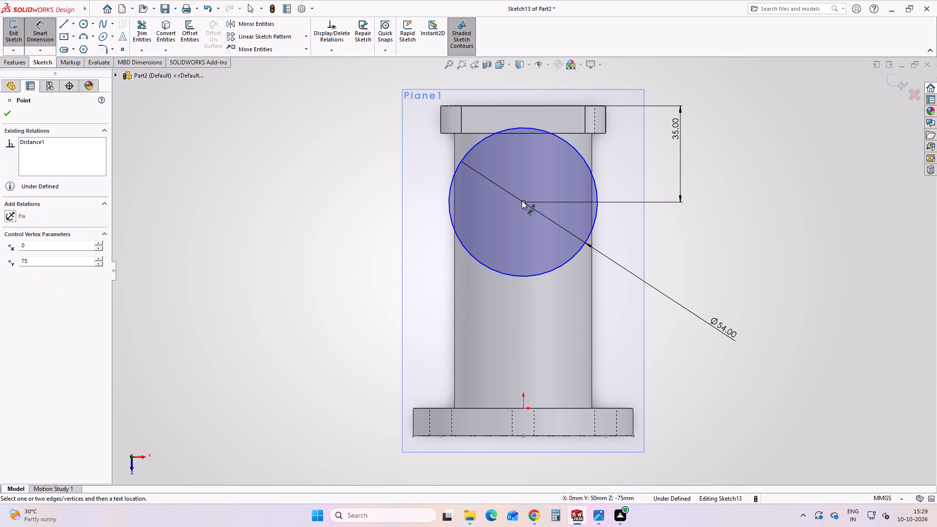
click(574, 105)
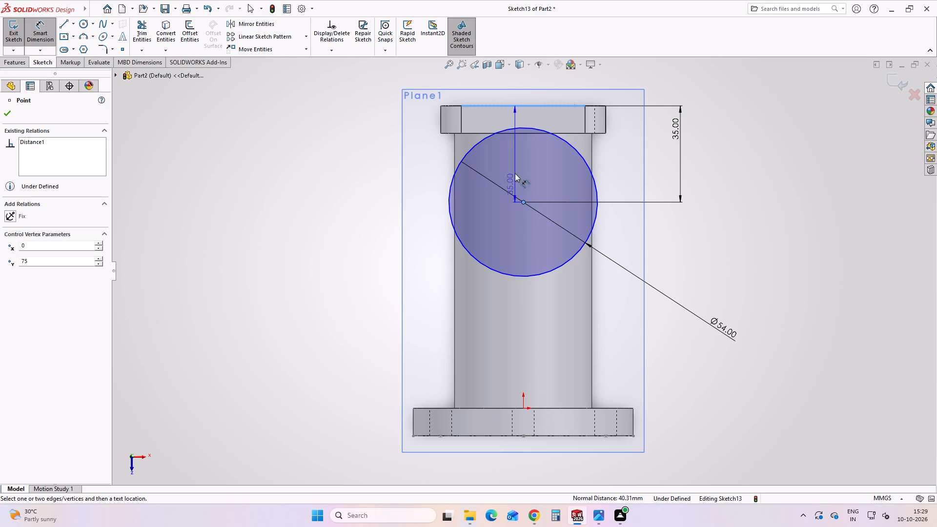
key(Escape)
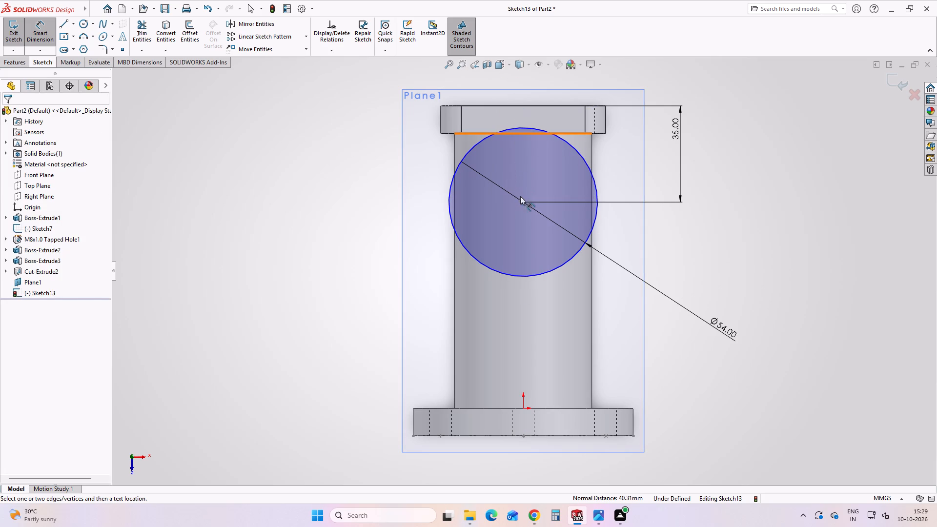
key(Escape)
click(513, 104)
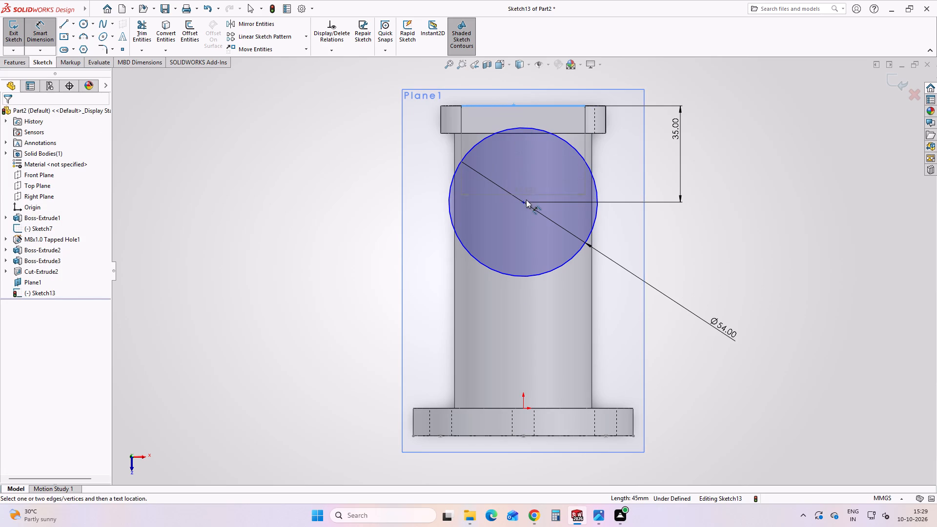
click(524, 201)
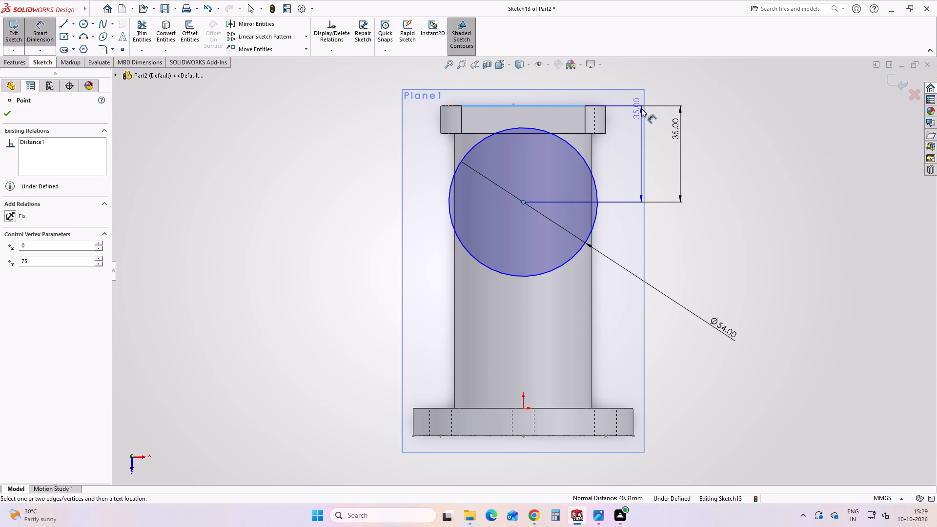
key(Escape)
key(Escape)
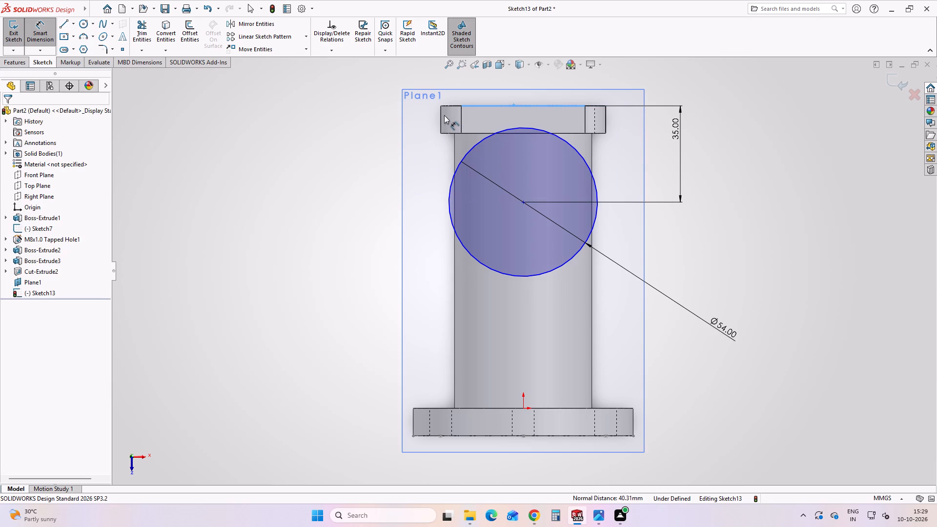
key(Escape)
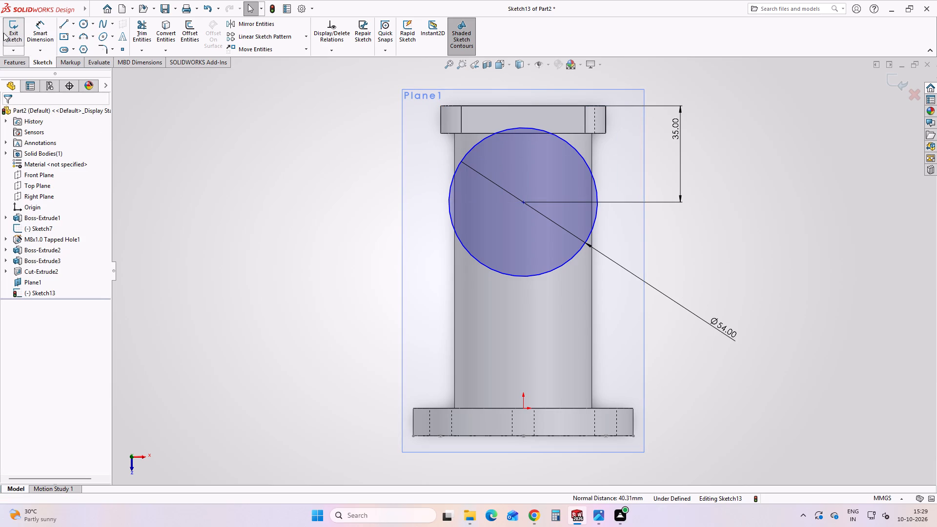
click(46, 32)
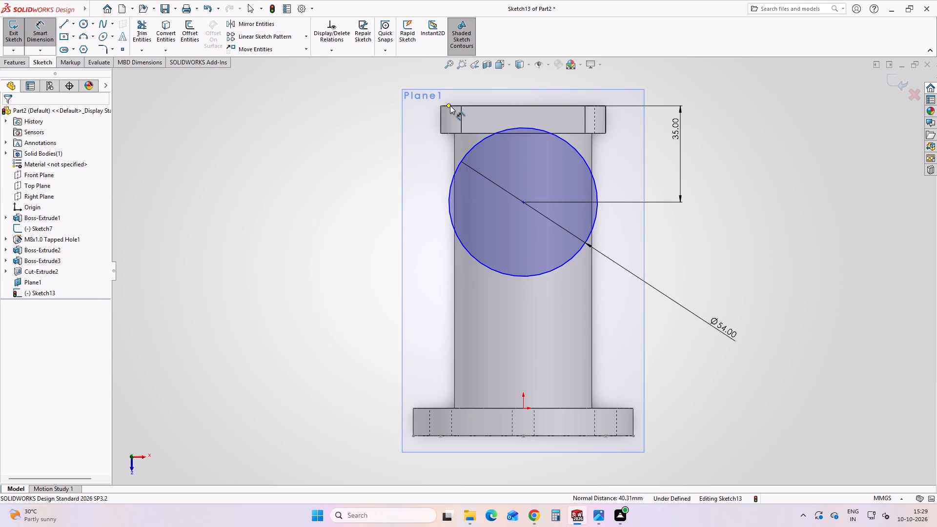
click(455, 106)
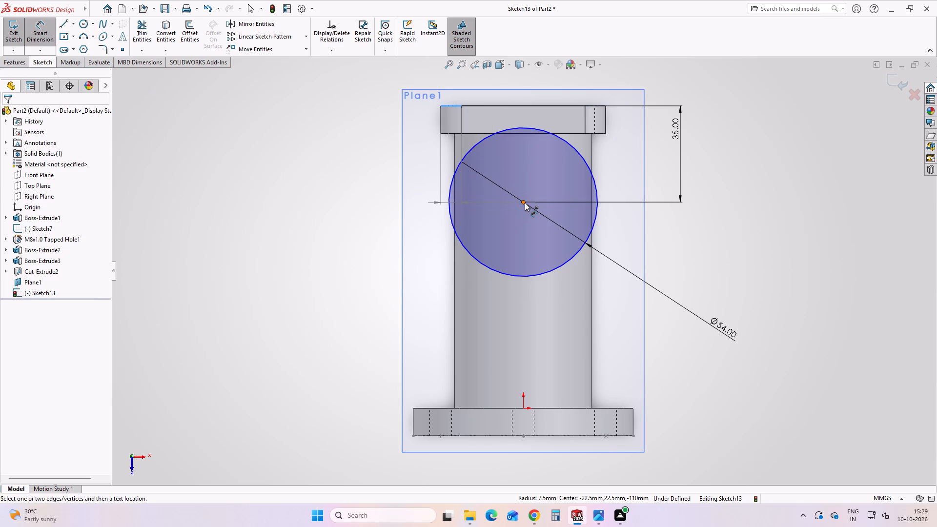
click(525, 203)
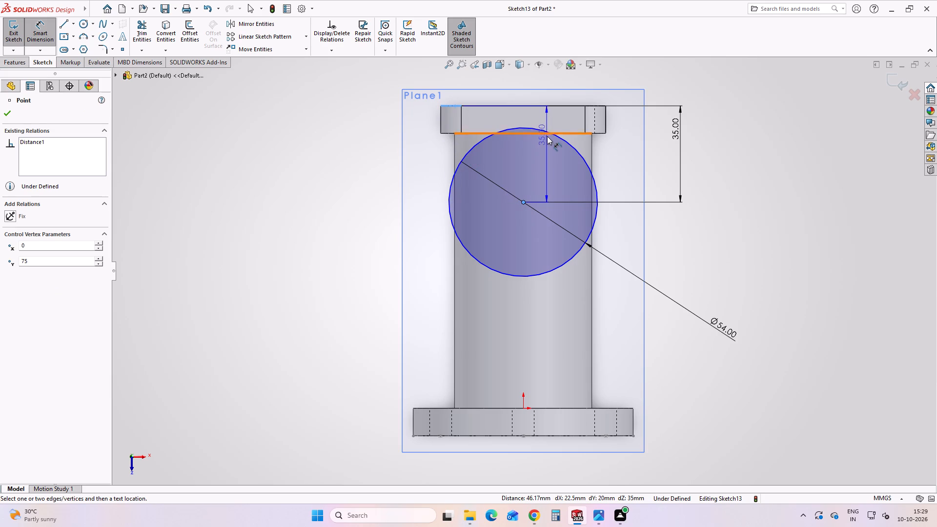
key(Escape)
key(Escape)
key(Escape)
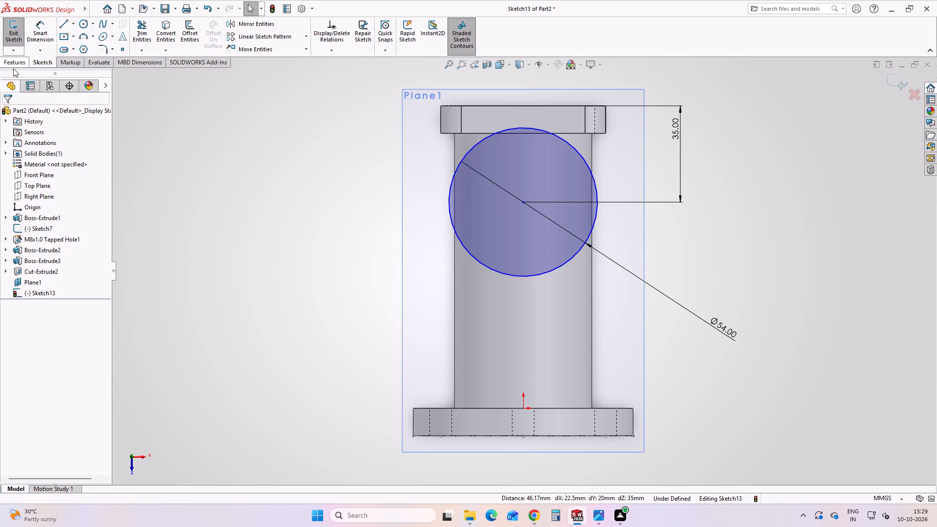
Extrude the 54 mm circle as a blind boss 8 mm deep, reversed to point down towards the tube.
click(16, 60)
click(20, 30)
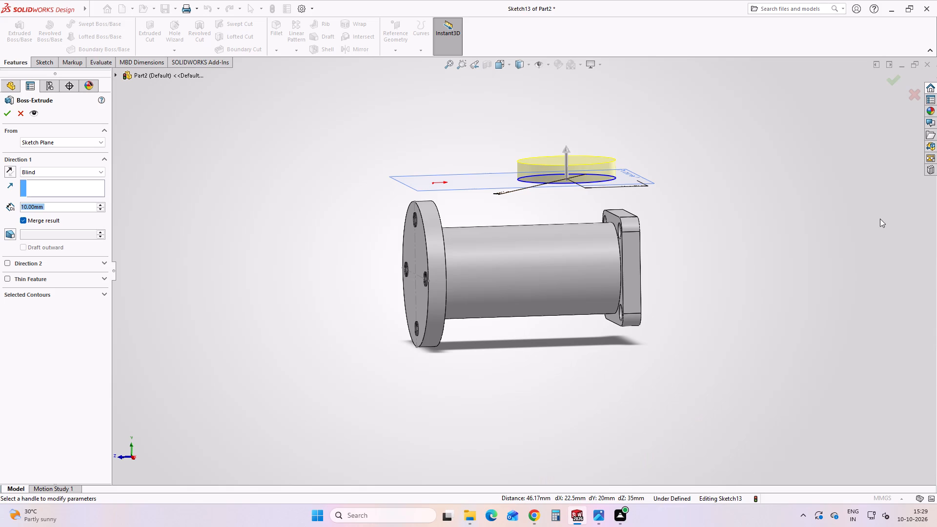
click(10, 173)
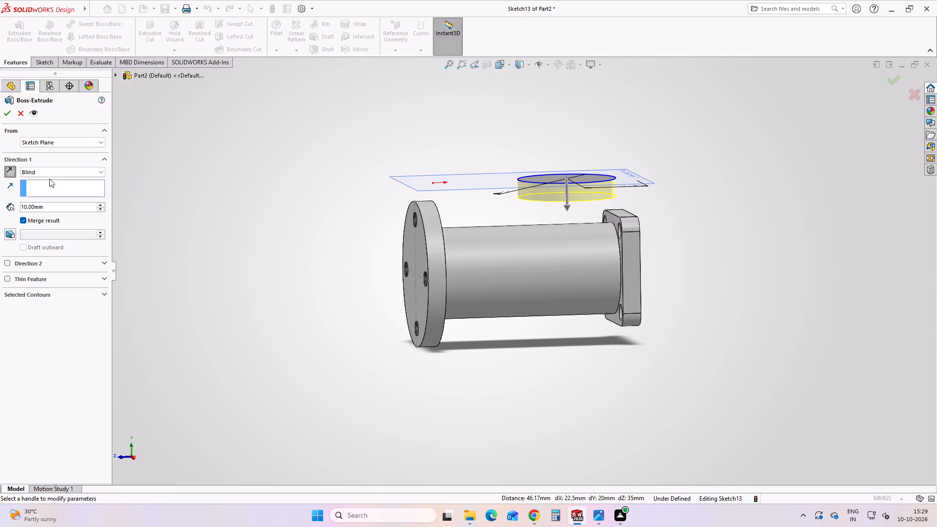
click(45, 213)
double_click(48, 208)
key(8)
key(Return)
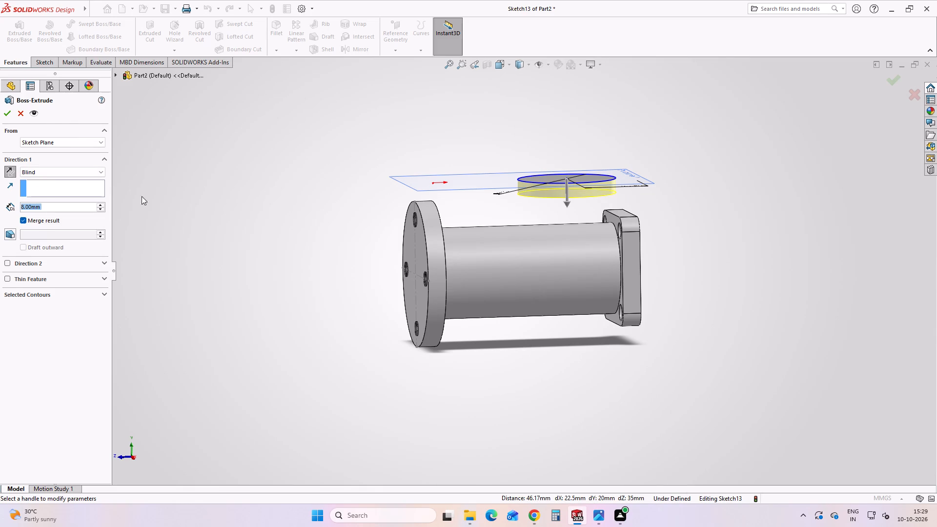
click(3, 113)
click(262, 139)
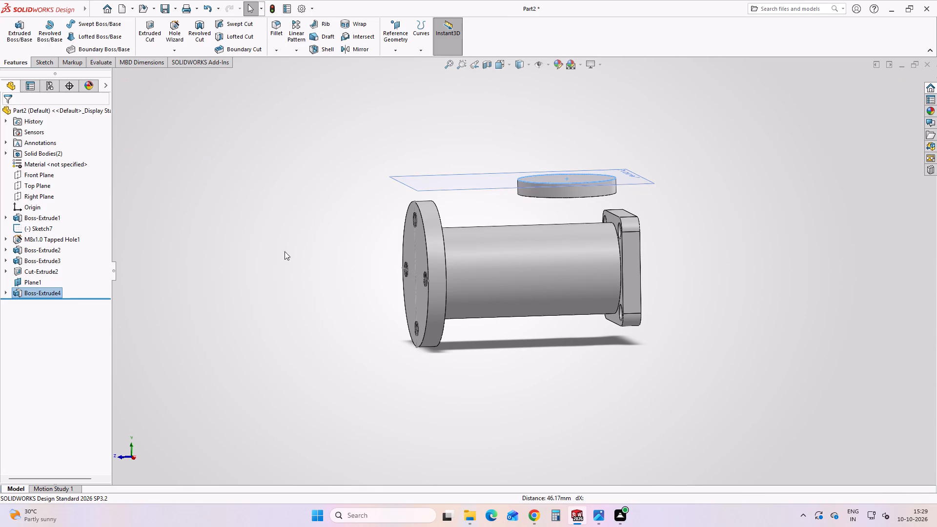
click(795, 211)
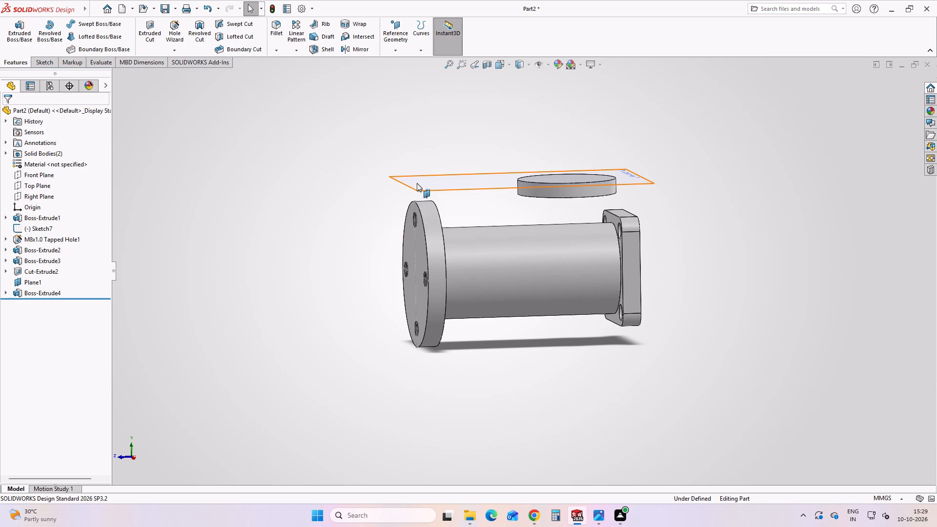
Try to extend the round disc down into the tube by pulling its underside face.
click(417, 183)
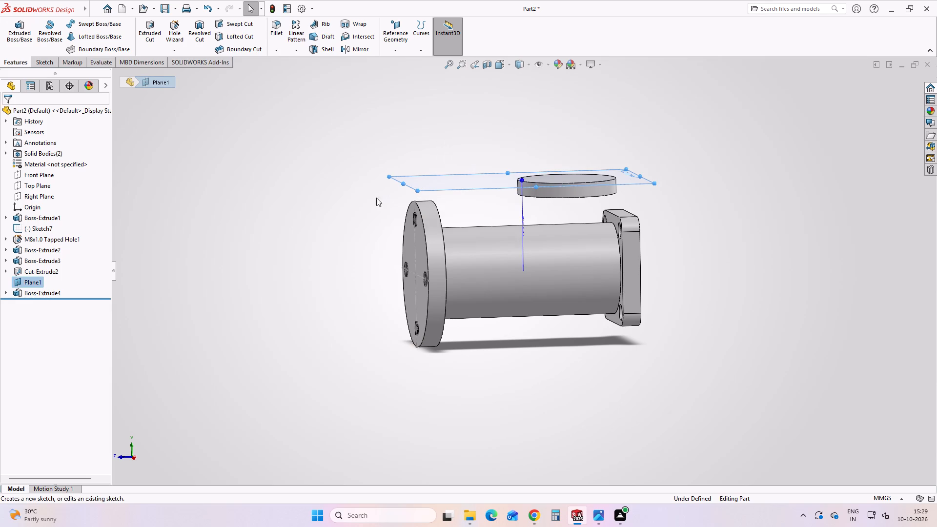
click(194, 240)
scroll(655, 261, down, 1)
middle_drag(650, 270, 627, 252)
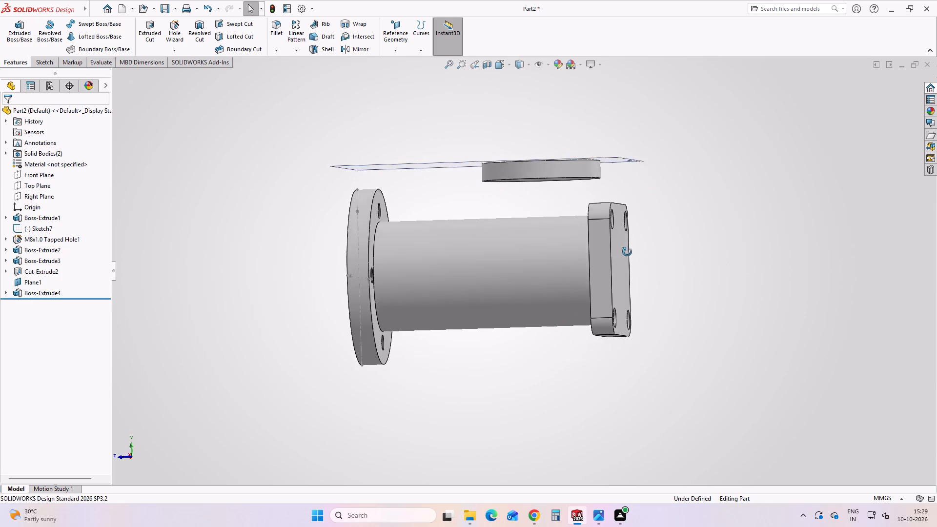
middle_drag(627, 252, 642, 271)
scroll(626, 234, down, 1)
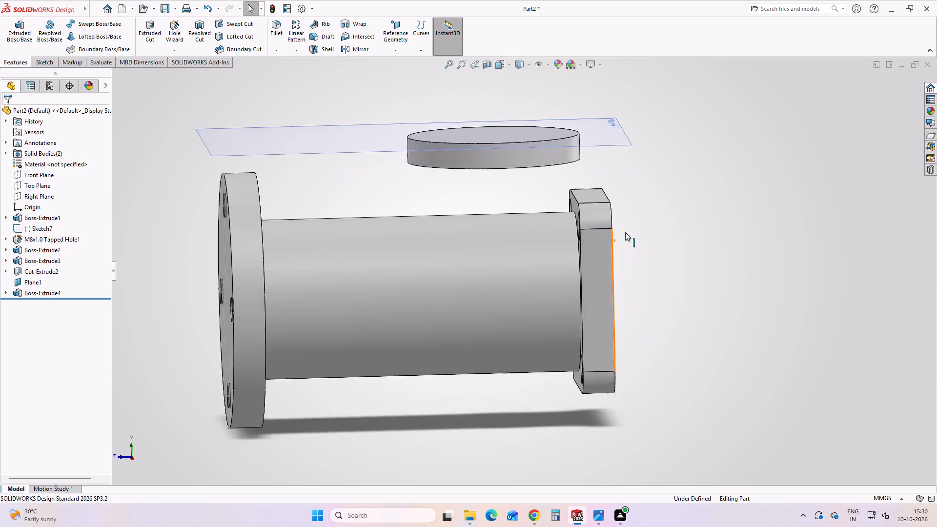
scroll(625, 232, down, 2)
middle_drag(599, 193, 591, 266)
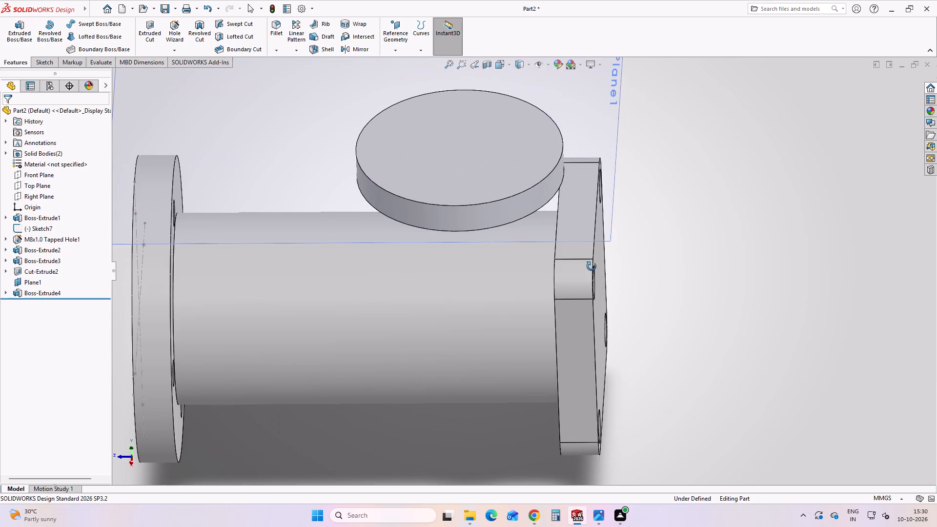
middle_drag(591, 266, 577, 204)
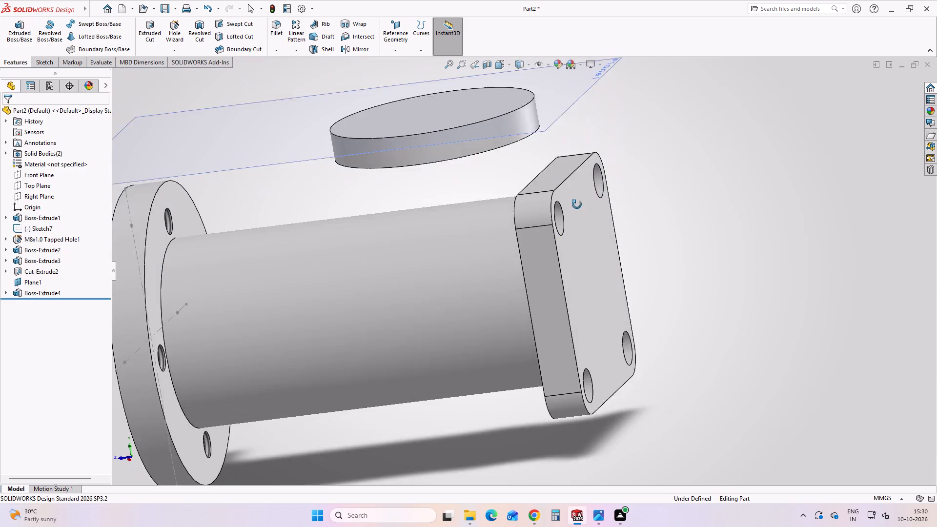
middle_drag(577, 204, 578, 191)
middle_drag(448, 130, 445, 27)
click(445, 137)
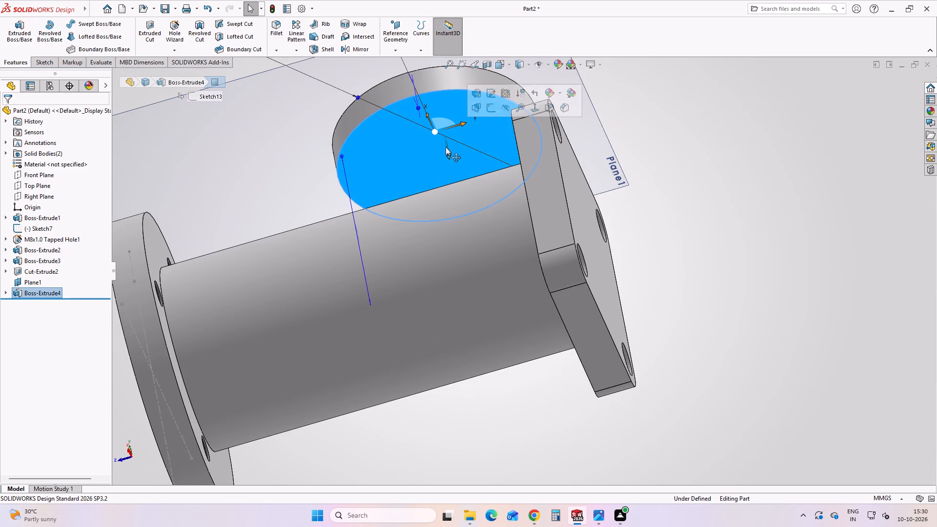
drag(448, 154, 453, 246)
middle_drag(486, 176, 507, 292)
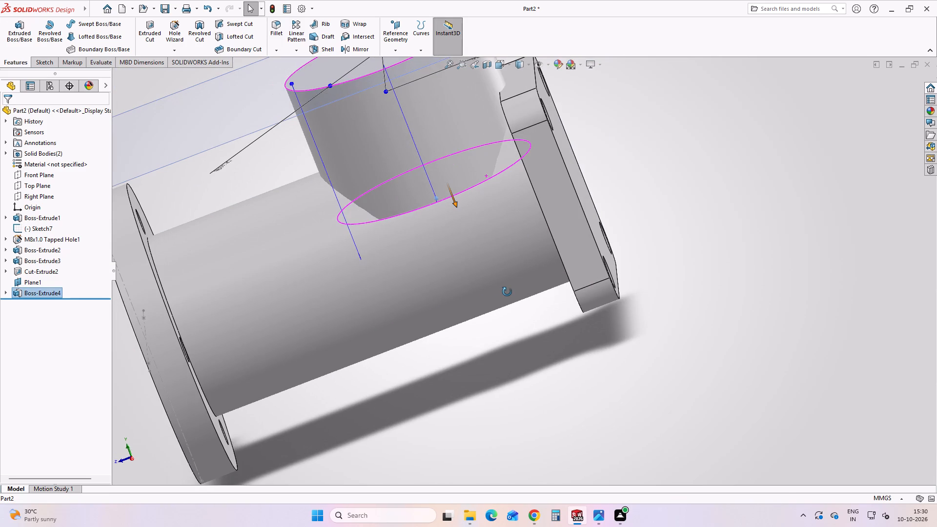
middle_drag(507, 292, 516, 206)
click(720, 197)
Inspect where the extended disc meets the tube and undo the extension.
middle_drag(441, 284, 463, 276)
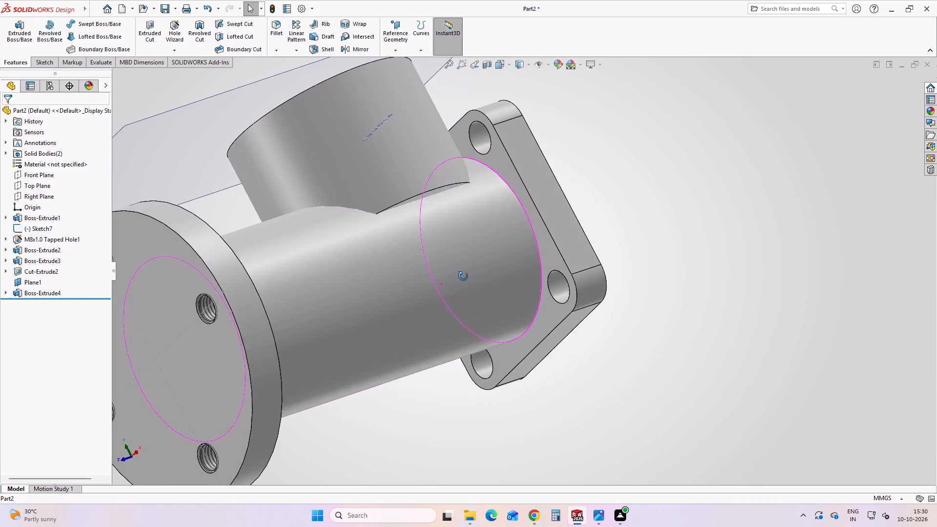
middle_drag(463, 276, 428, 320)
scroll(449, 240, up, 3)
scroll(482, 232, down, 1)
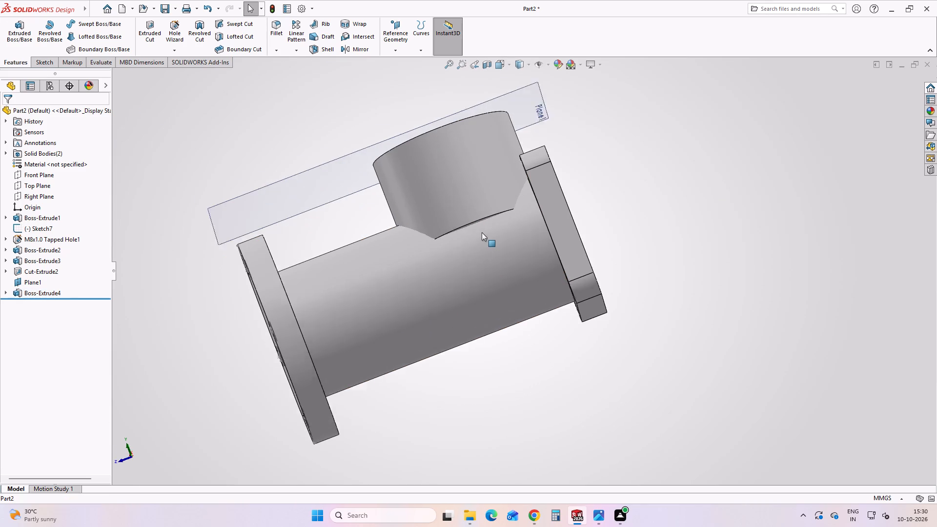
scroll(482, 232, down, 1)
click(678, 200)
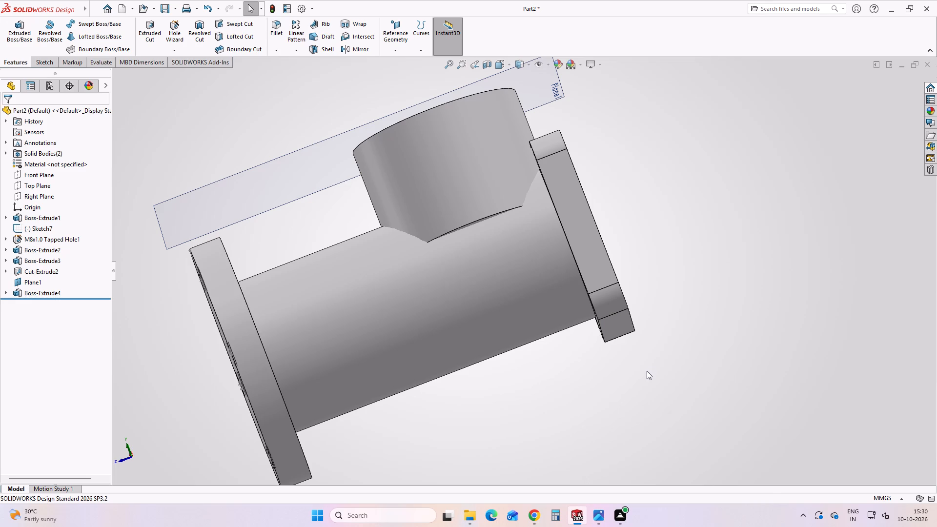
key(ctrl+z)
Sketch a circle of about 19.8 mm radius on the round top disc's underside, centred on the disc.
click(592, 514)
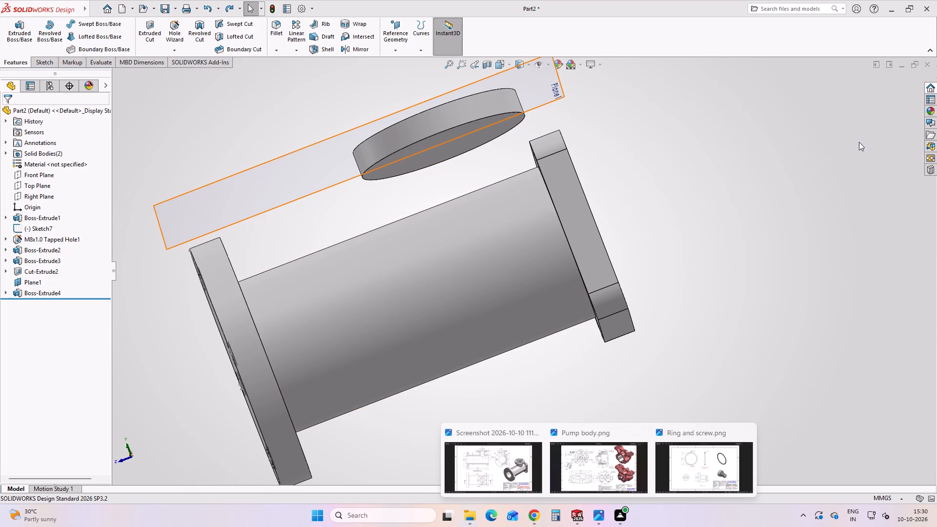
click(859, 142)
click(457, 143)
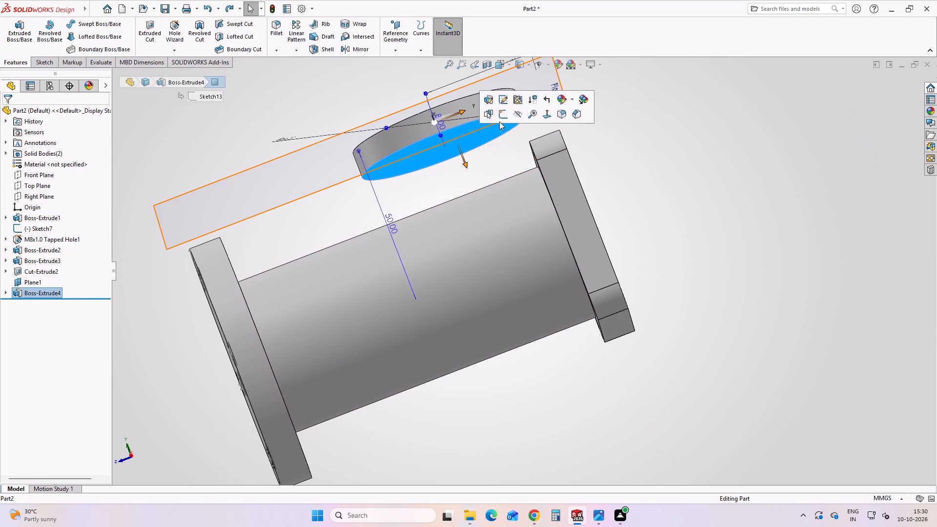
click(505, 120)
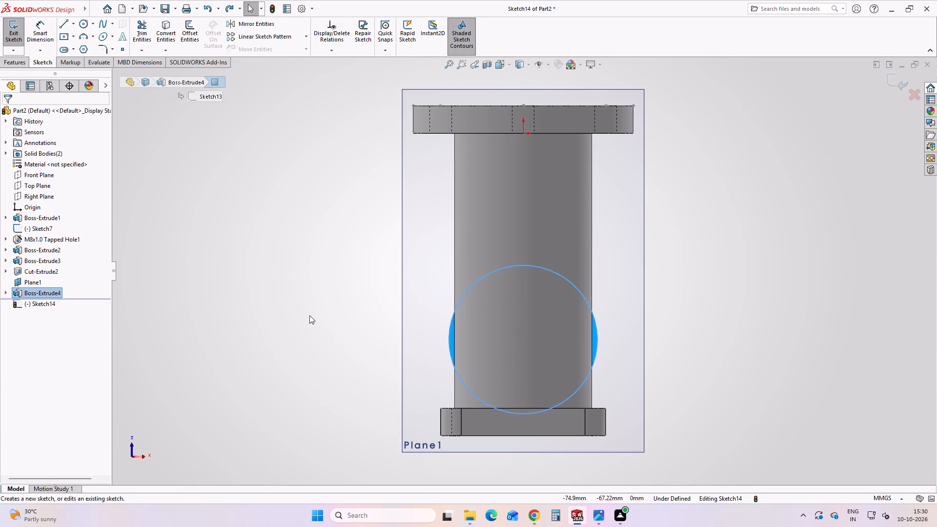
click(303, 314)
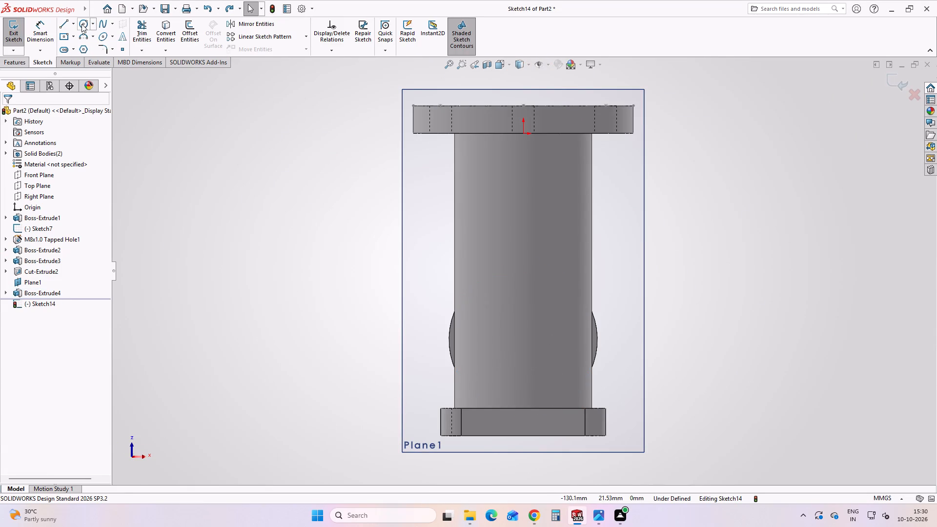
click(81, 24)
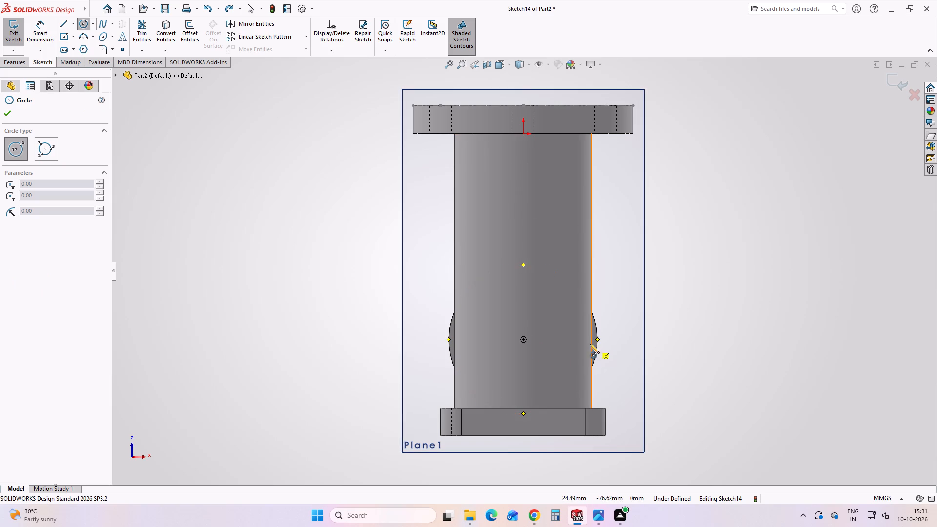
click(523, 339)
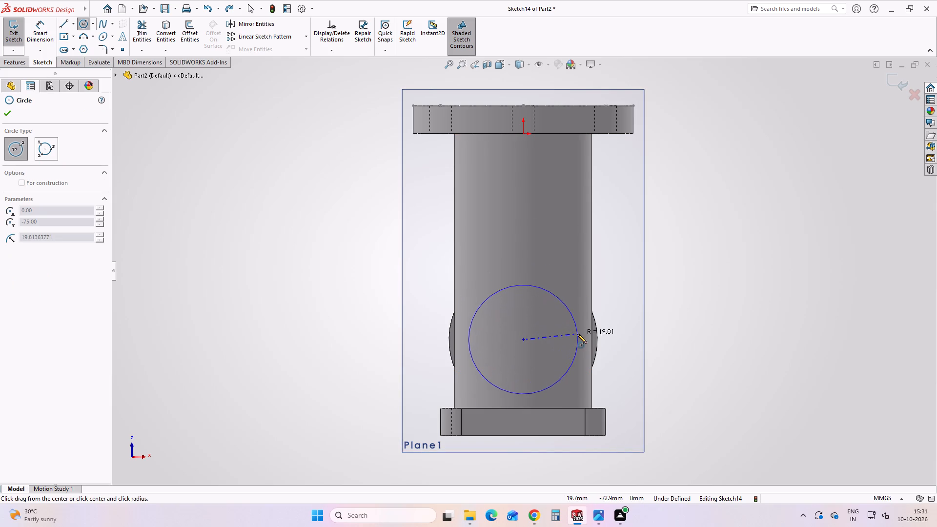
click(577, 334)
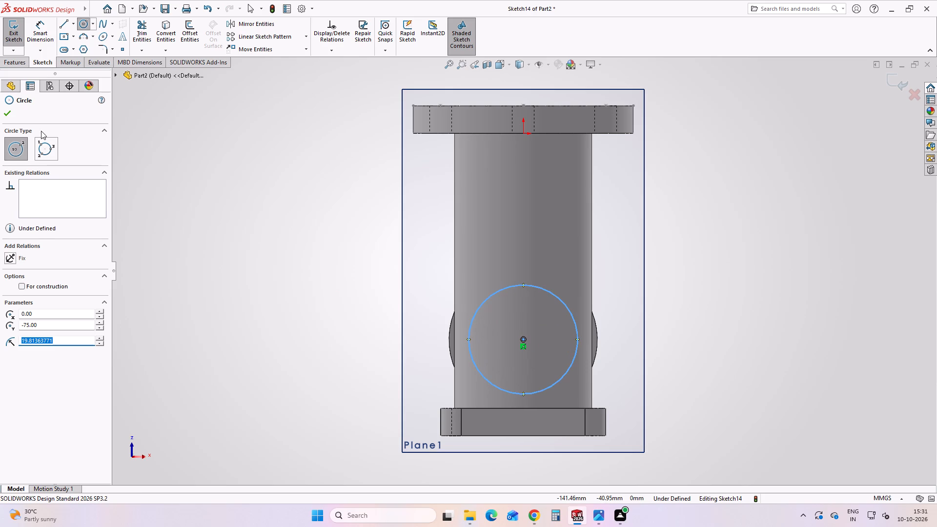
click(11, 114)
Dimension the new circle with a diameter of 32 mm.
click(35, 34)
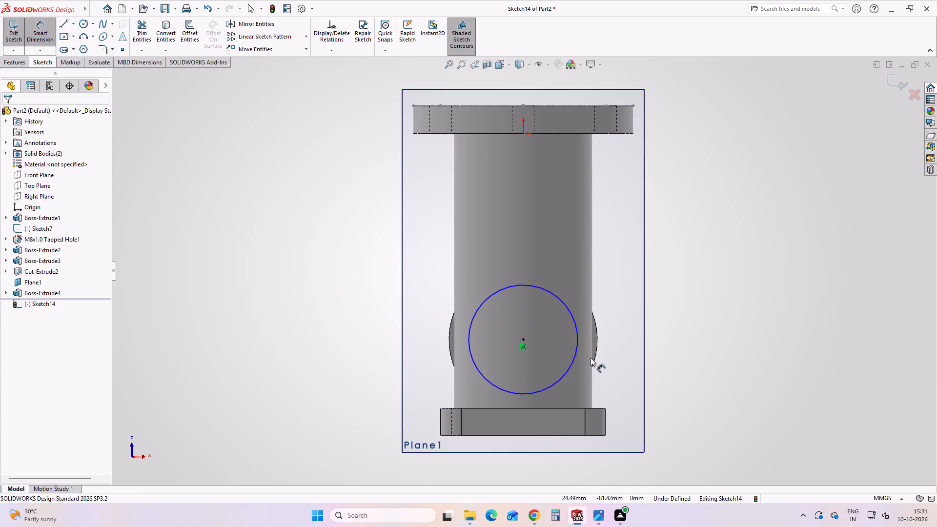
click(578, 338)
click(700, 281)
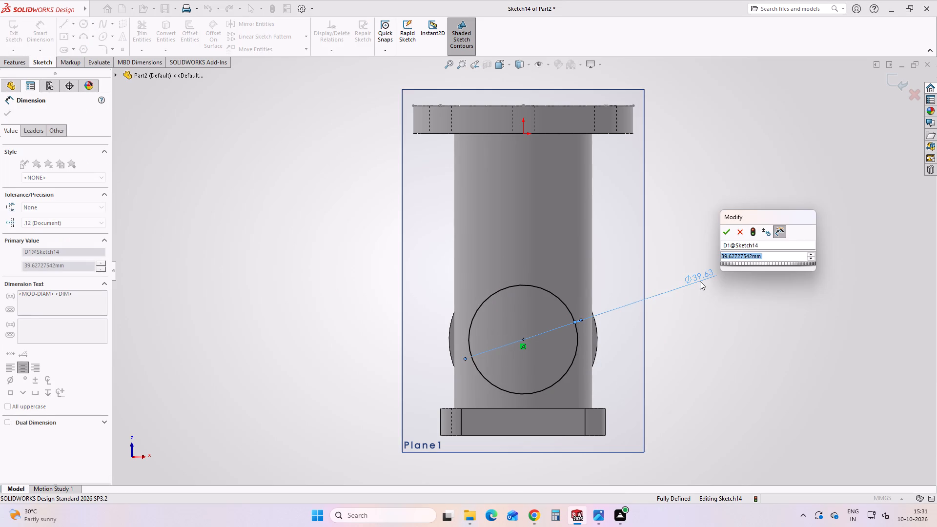
text(35)
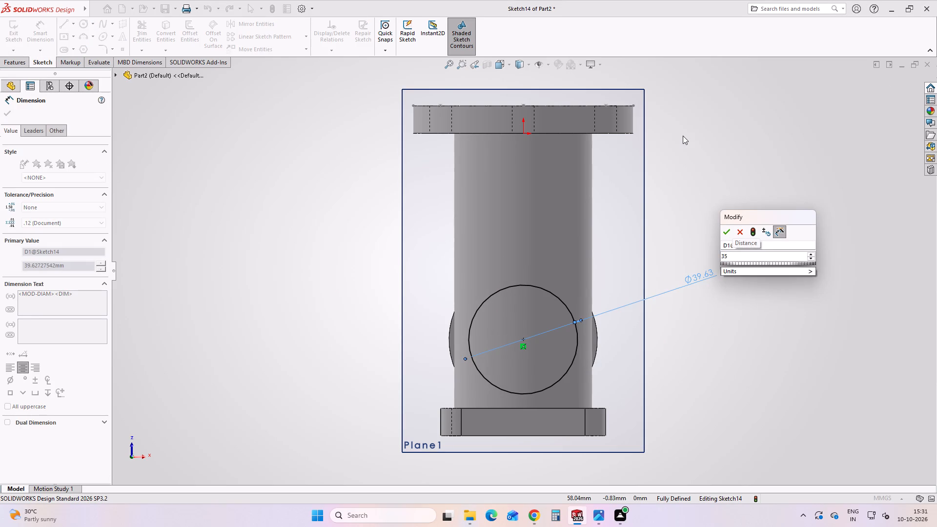
key(BackSpace)
key(2)
key(Return)
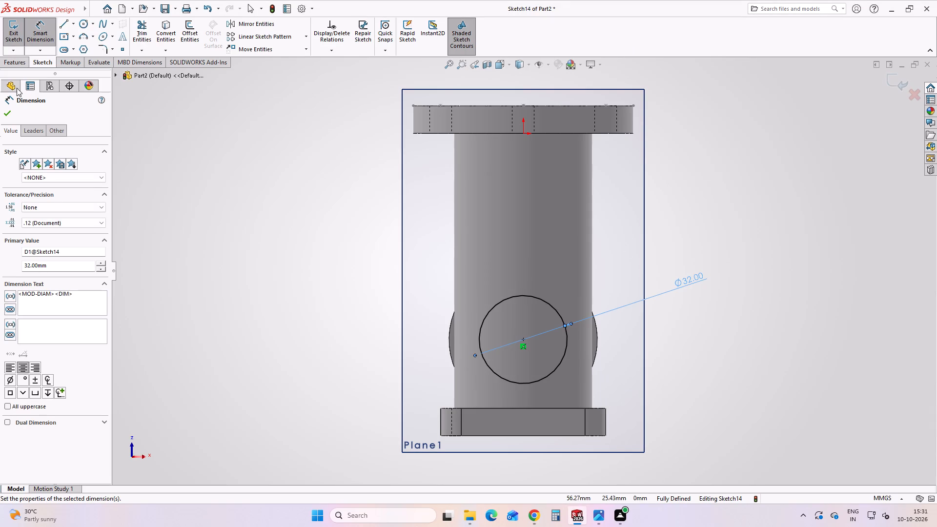
click(9, 108)
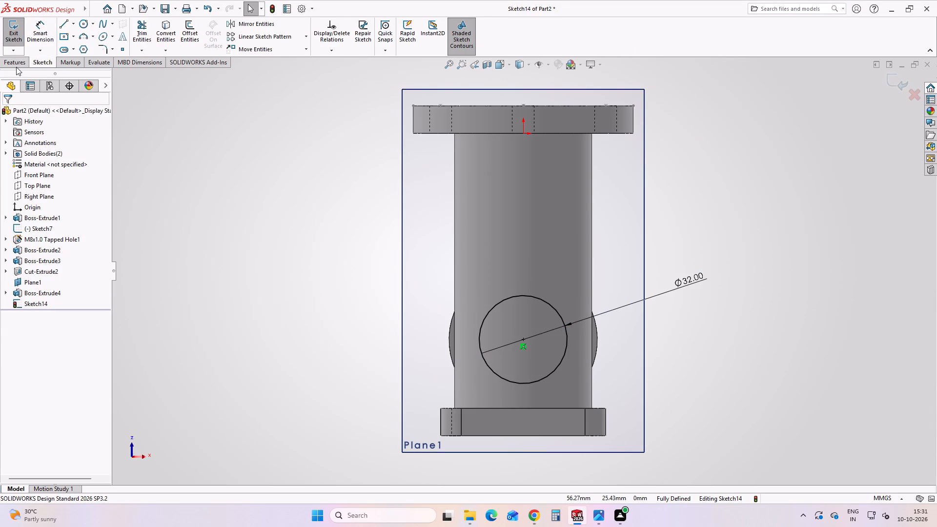
Extrude the 32 mm circle as a blind boss 22 mm deep towards the tube, merging the result.
click(16, 67)
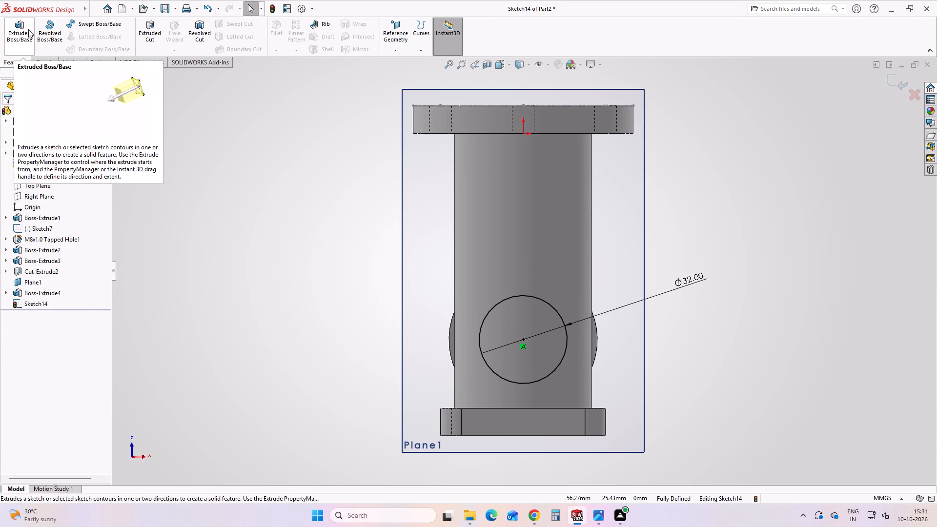
click(28, 34)
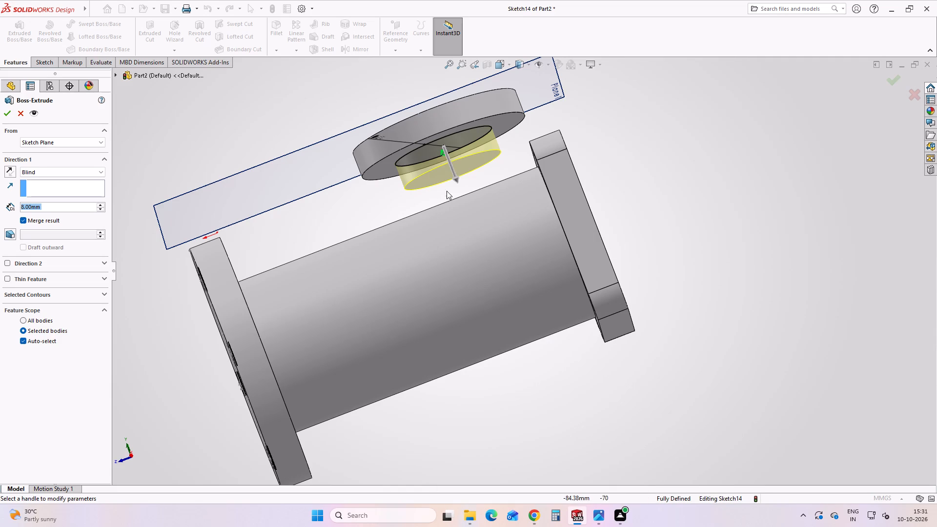
drag(458, 183, 468, 208)
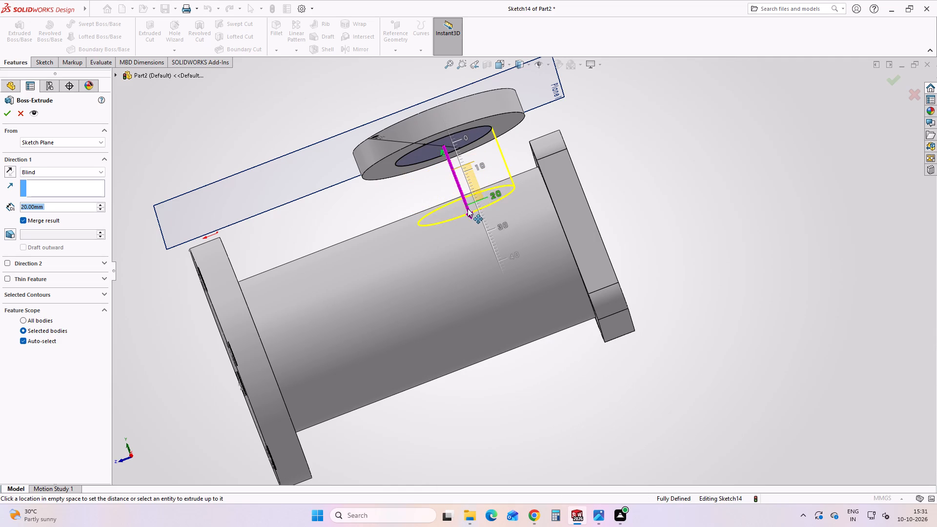
drag(468, 208, 468, 212)
middle_drag(489, 218, 512, 243)
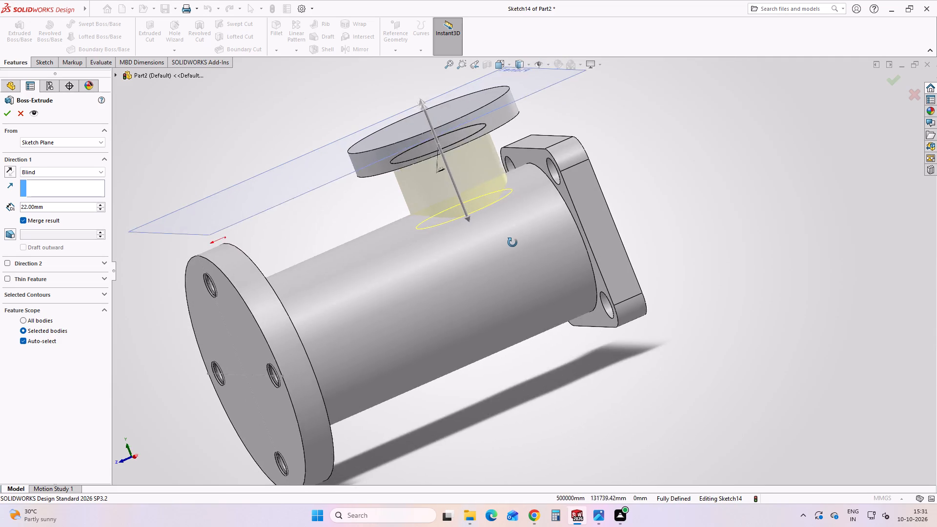
middle_drag(512, 243, 518, 244)
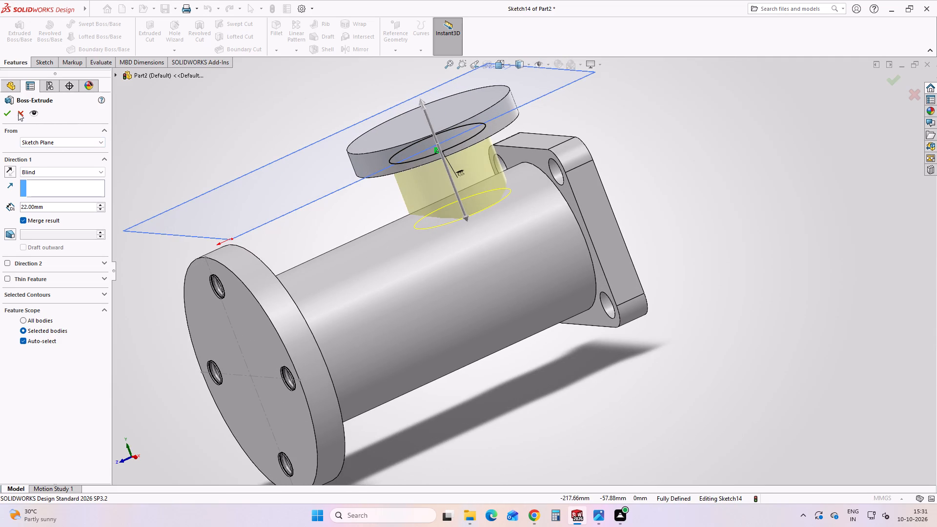
click(10, 112)
click(698, 150)
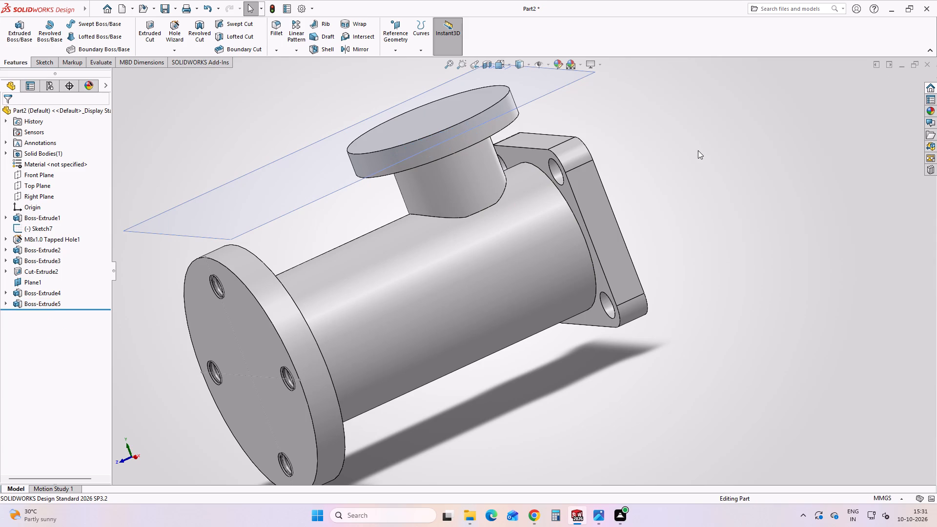
Examine where the new neck meets the tube and compare the model with the 01-Body drawing.
middle_drag(624, 176, 681, 204)
scroll(521, 246, down, 1)
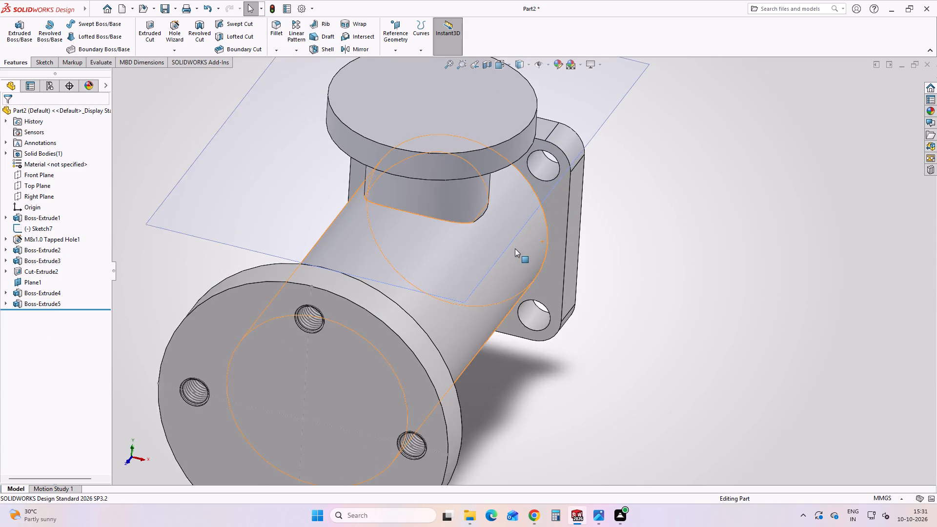
scroll(515, 248, down, 1)
scroll(665, 333, up, 2)
middle_drag(651, 327, 638, 314)
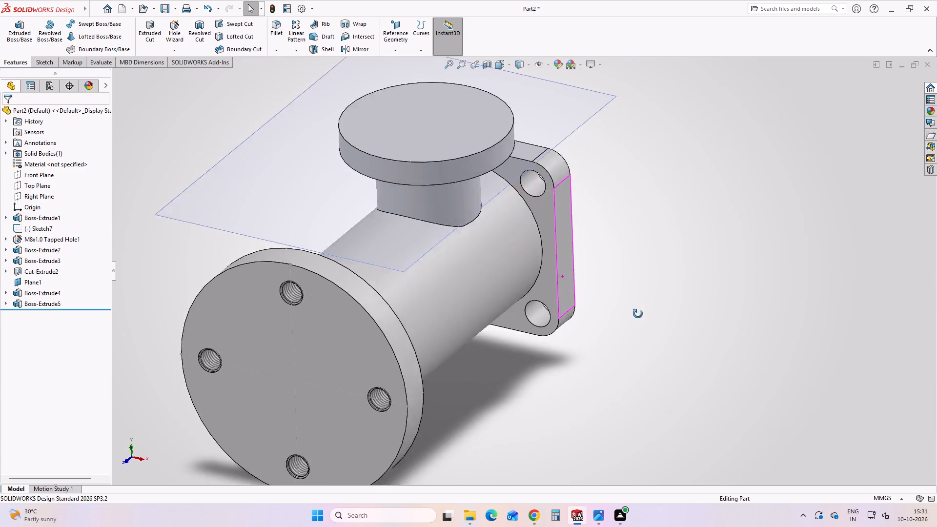
middle_drag(638, 314, 578, 220)
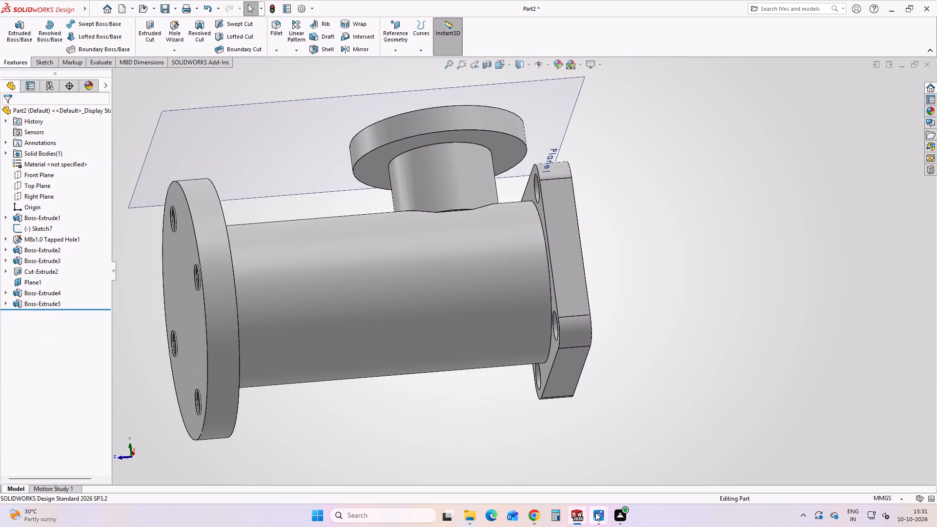
click(540, 468)
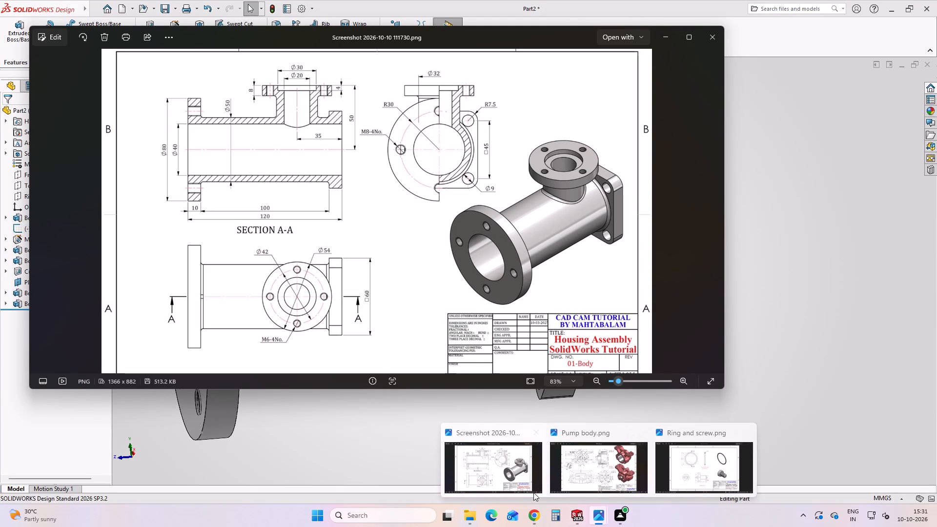
click(506, 461)
click(786, 292)
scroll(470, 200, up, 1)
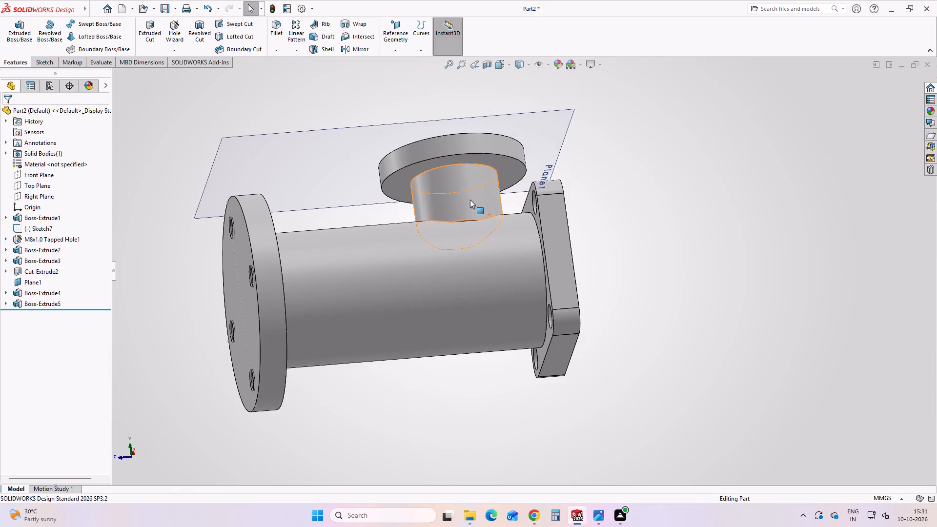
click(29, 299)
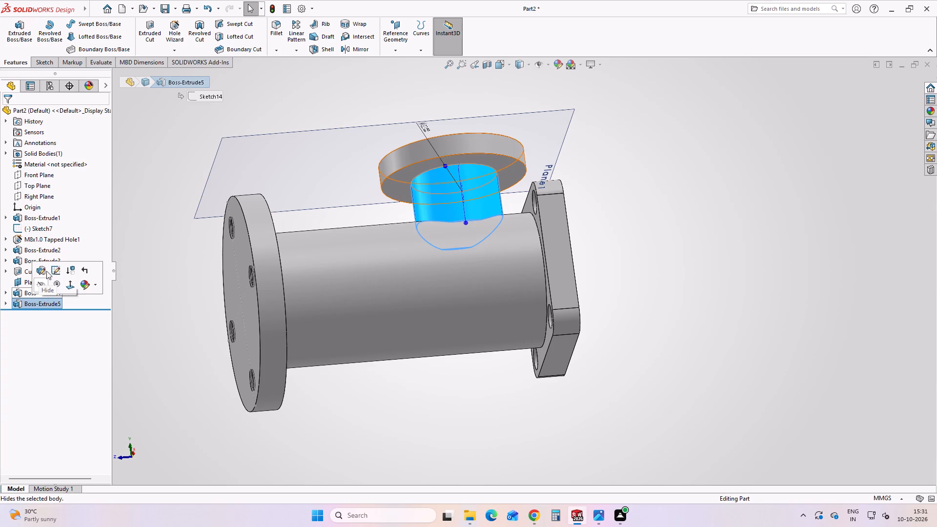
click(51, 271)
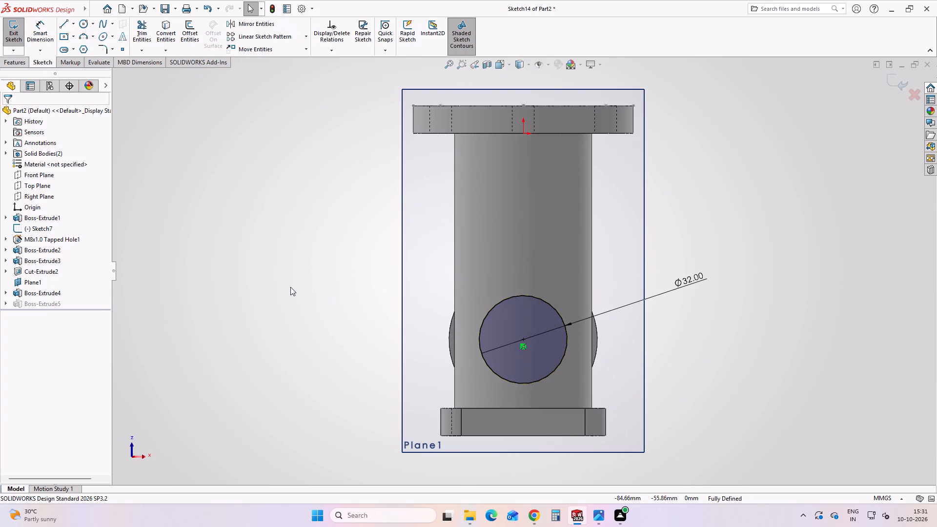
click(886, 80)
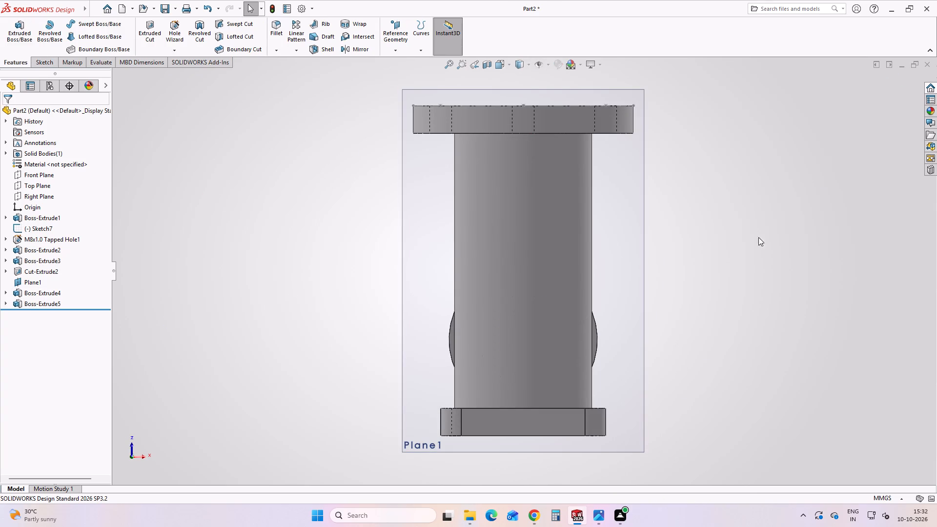
Edit the neck extrusion beneath the round disc and set its blind depth to 29 mm.
middle_drag(714, 290, 571, 335)
middle_drag(566, 353, 576, 357)
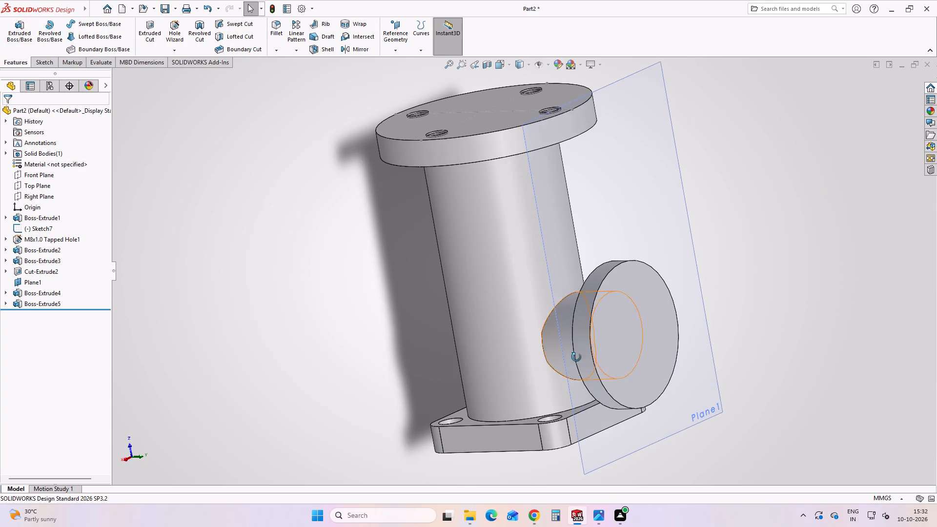
middle_drag(576, 357, 607, 352)
middle_drag(602, 345, 617, 344)
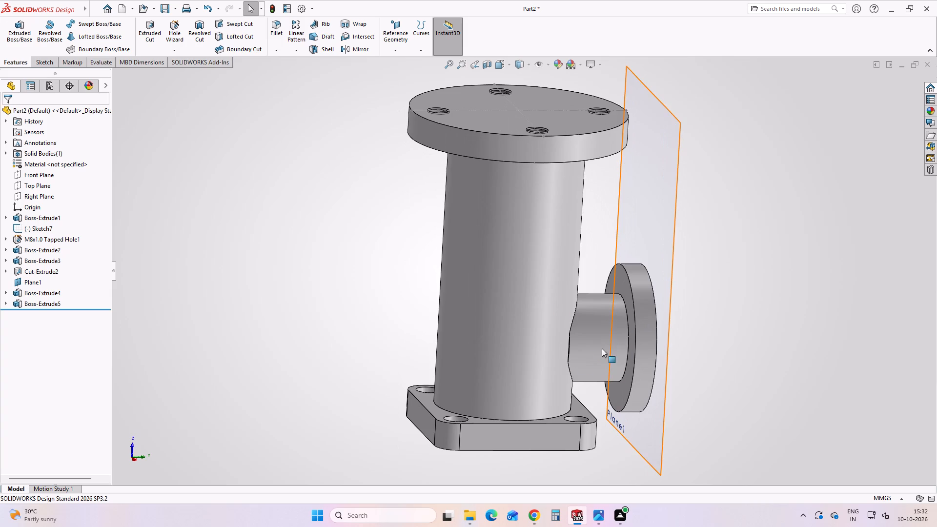
click(57, 308)
click(57, 303)
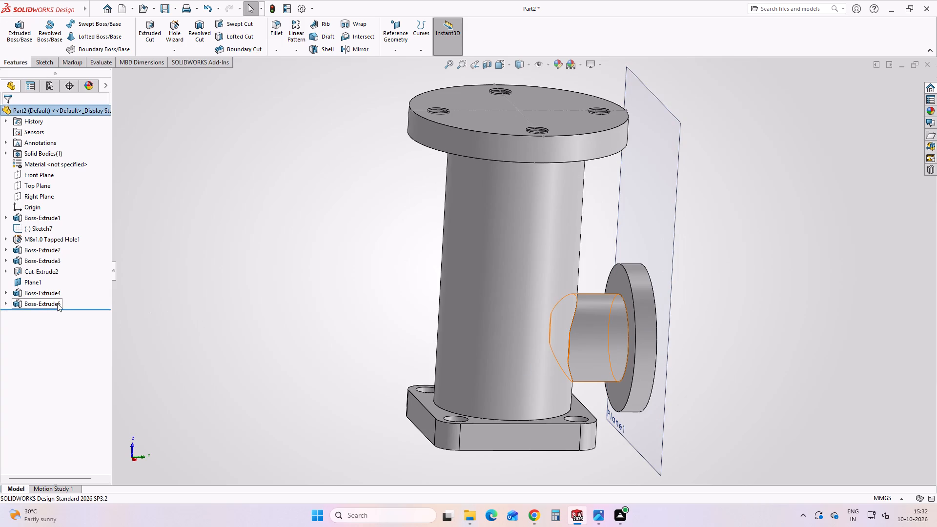
click(73, 272)
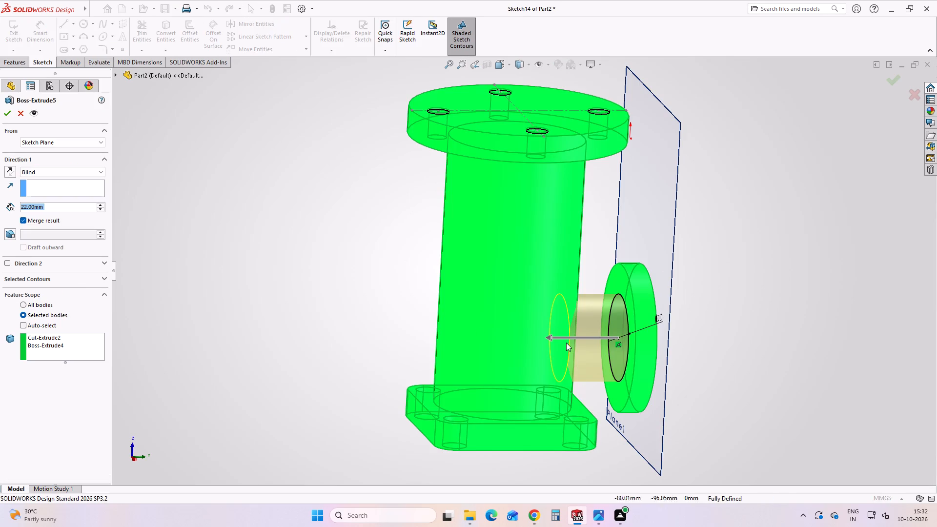
drag(550, 340, 542, 340)
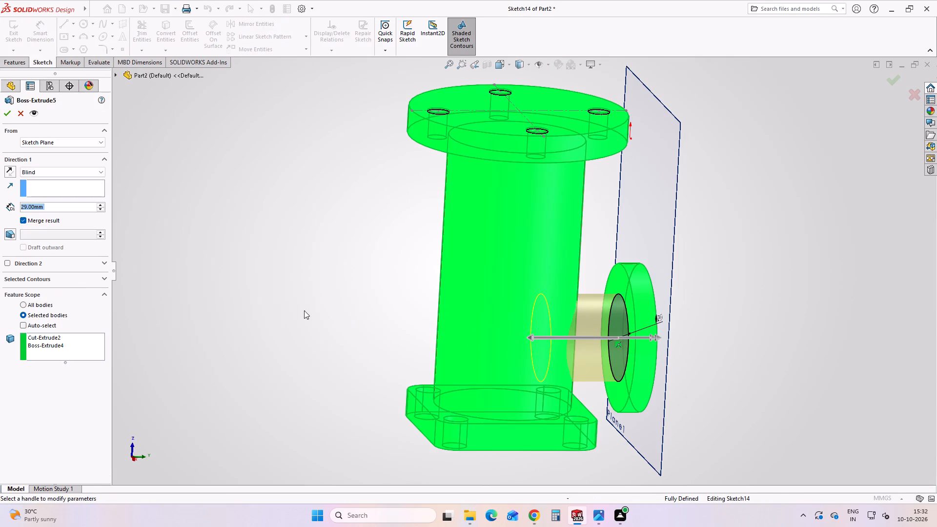
click(9, 116)
click(267, 258)
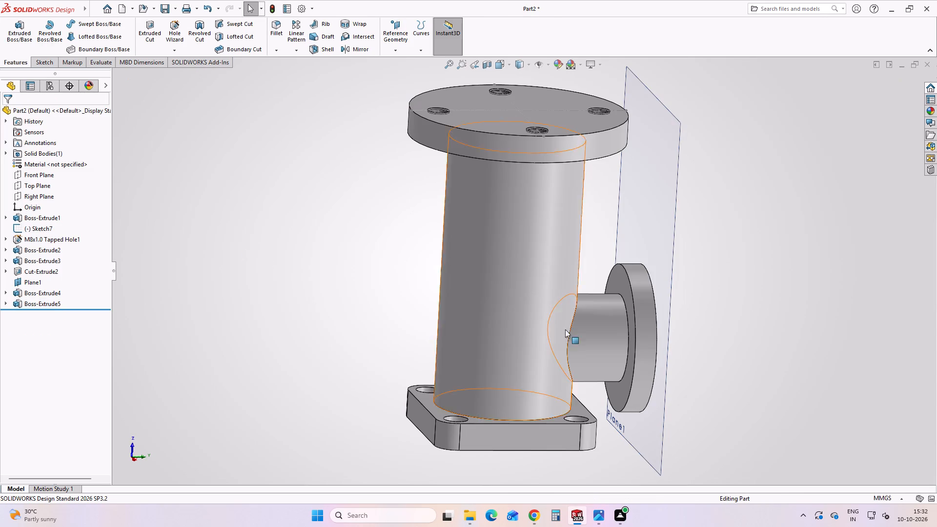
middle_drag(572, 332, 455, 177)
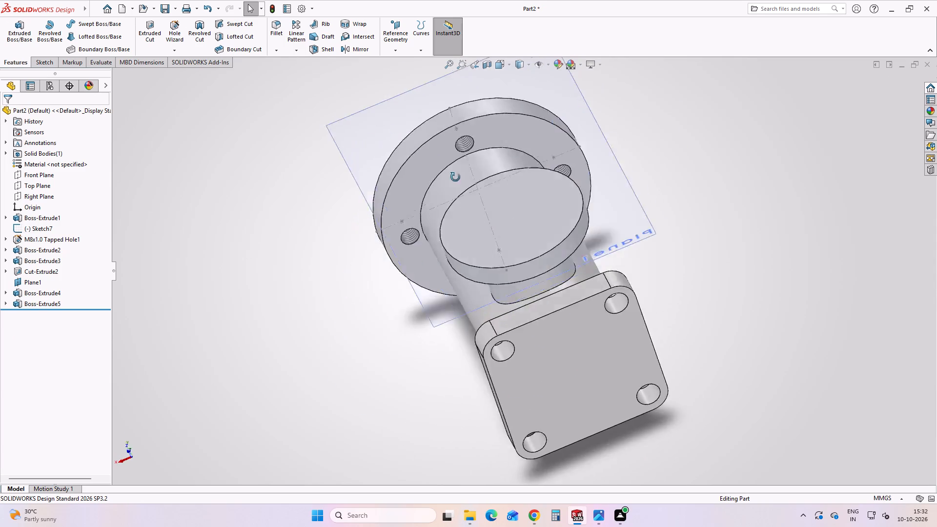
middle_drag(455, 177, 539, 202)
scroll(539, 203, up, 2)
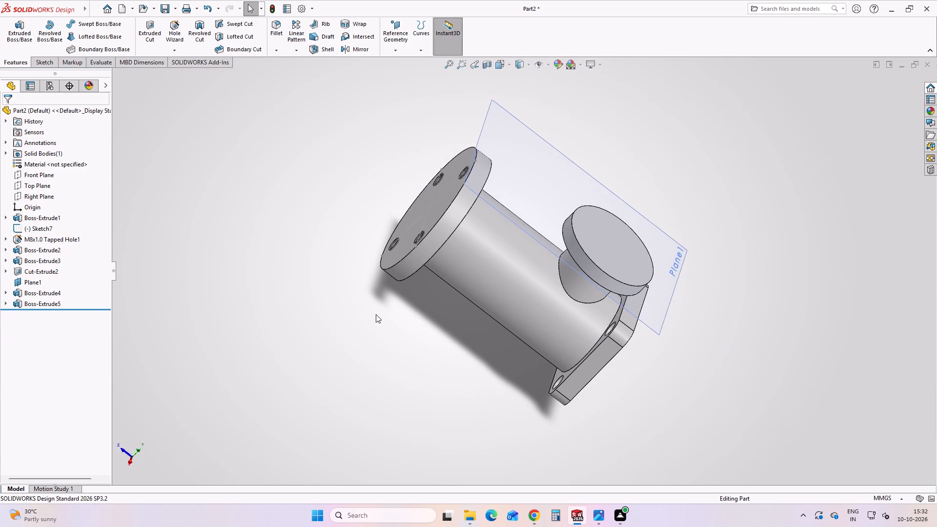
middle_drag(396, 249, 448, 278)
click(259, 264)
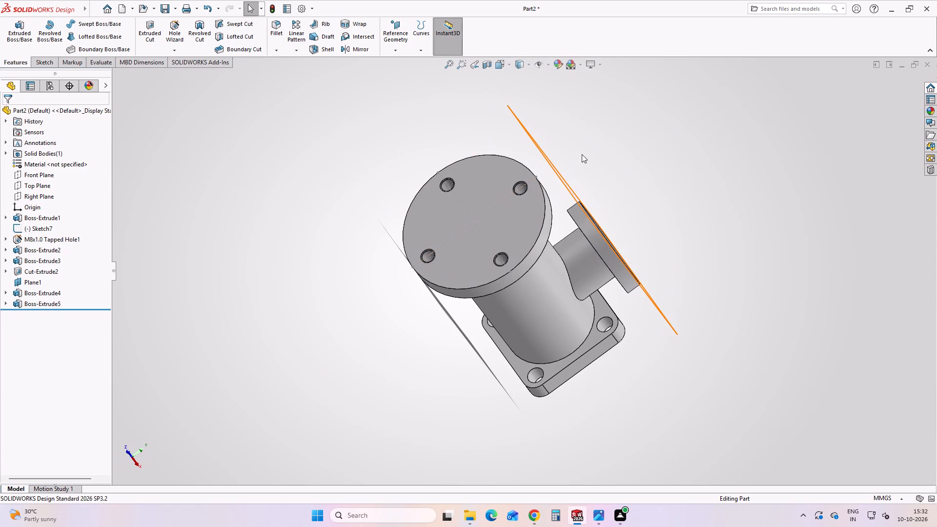
Start a sketch on the round disc's outer face and draw a concentric circle about 31 mm in diameter.
middle_drag(621, 247, 574, 273)
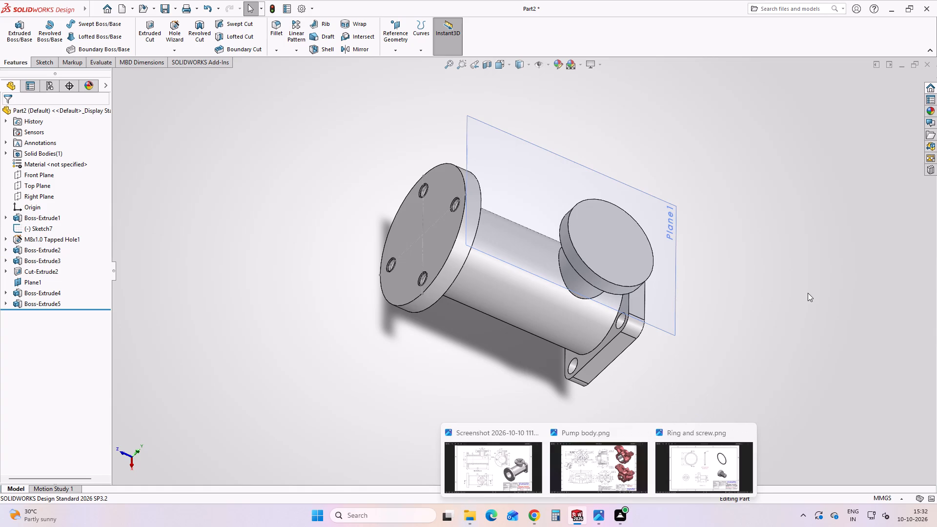
click(599, 237)
click(647, 211)
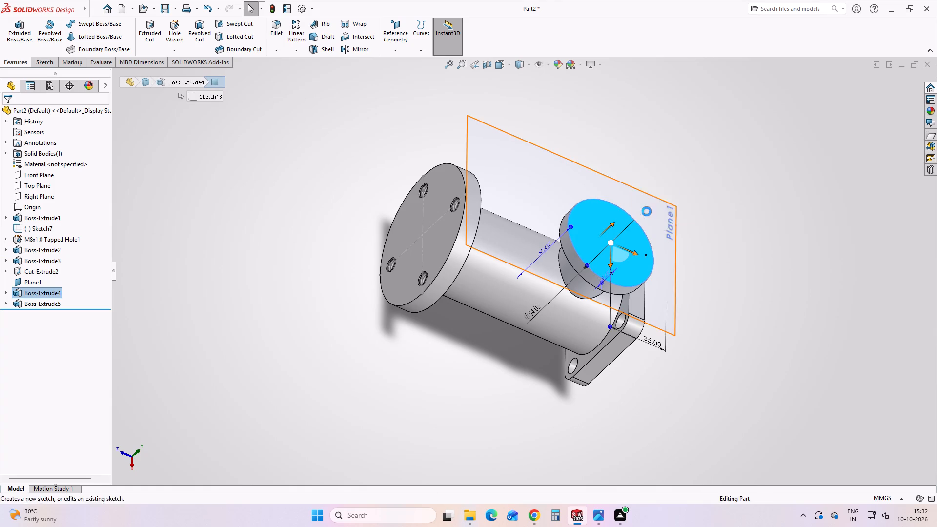
click(730, 318)
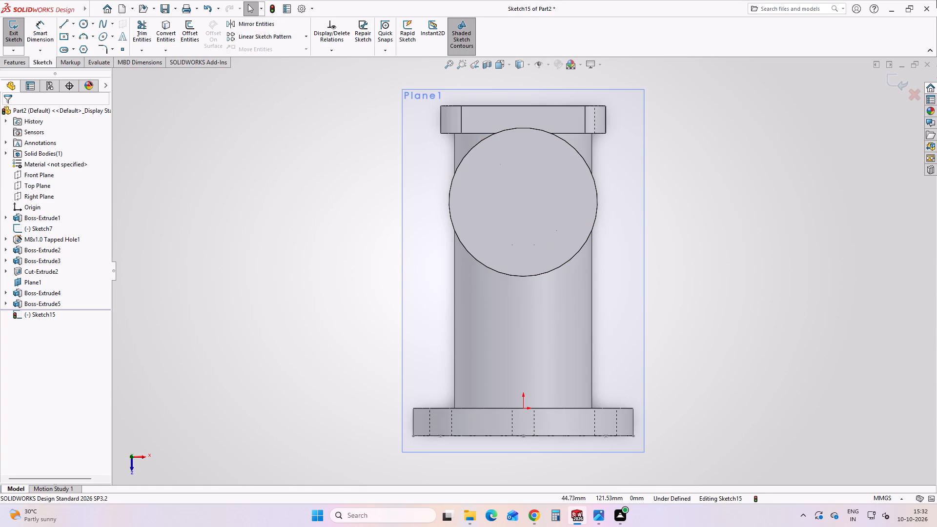
click(86, 26)
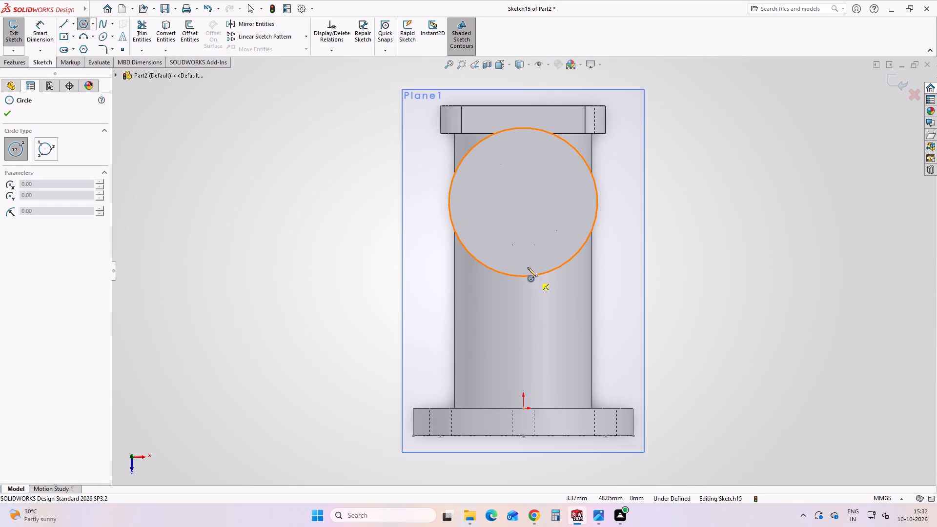
click(523, 203)
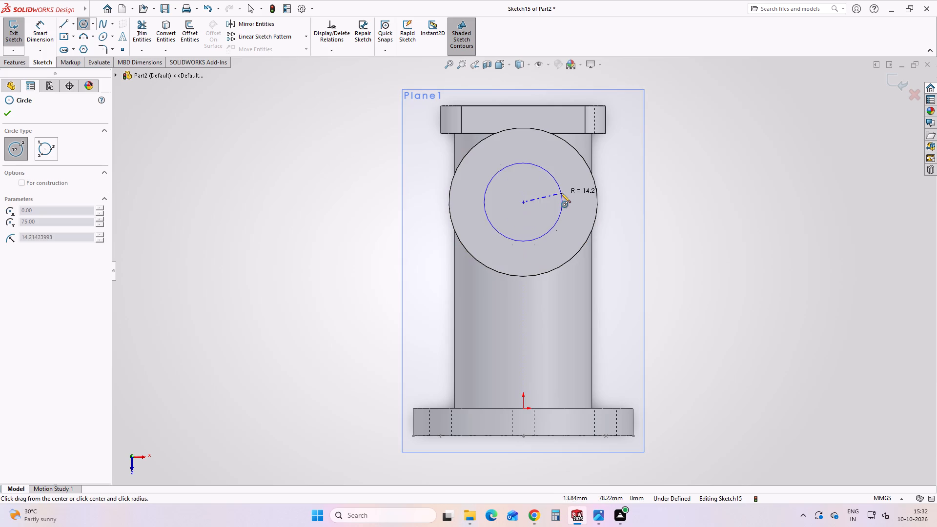
click(565, 192)
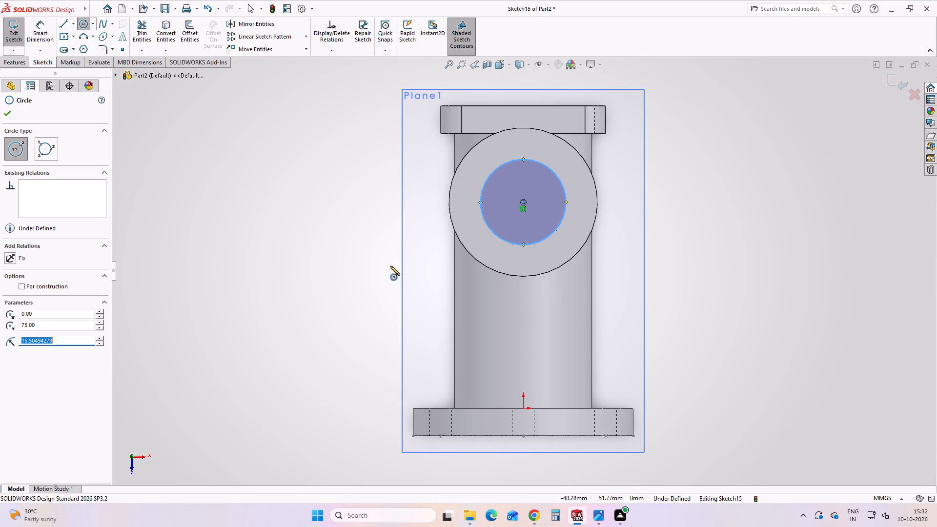
click(6, 118)
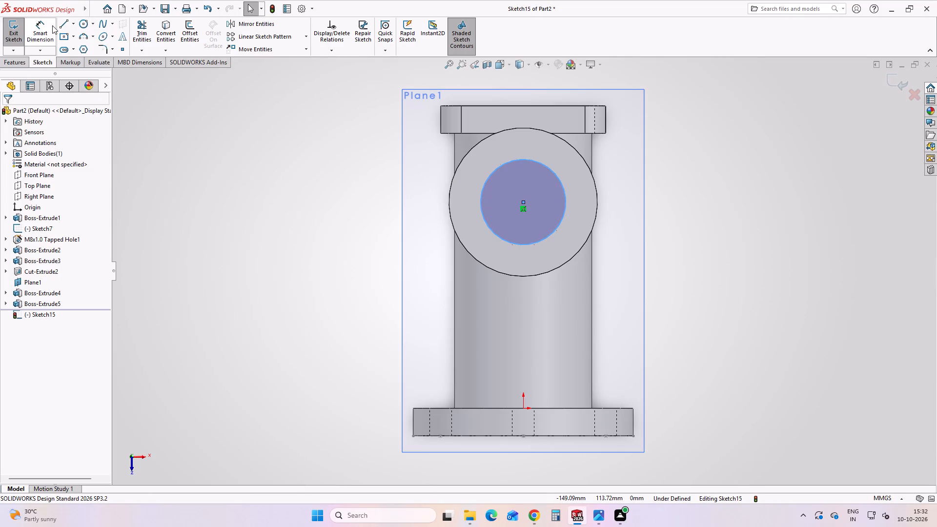
Dimension the new concentric circle with a diameter of 42 mm.
click(49, 28)
click(522, 162)
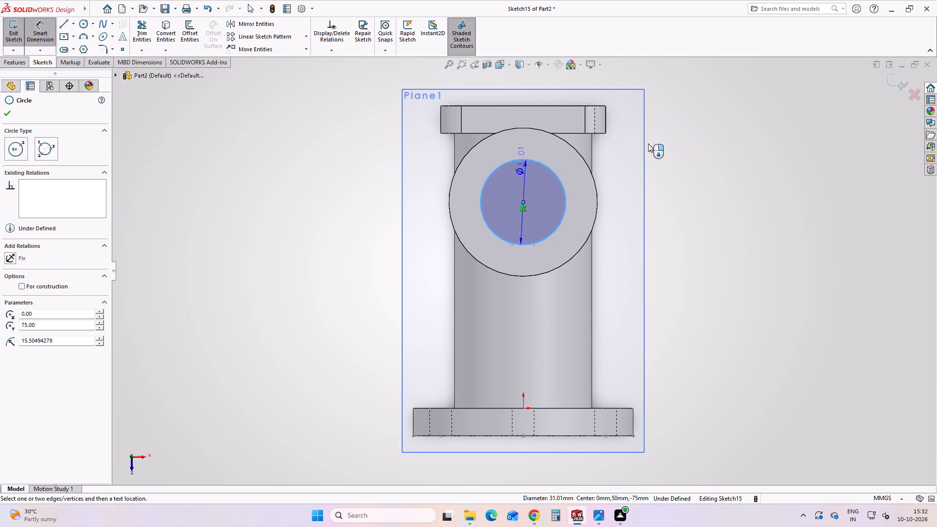
click(703, 127)
text(42)
key(Return)
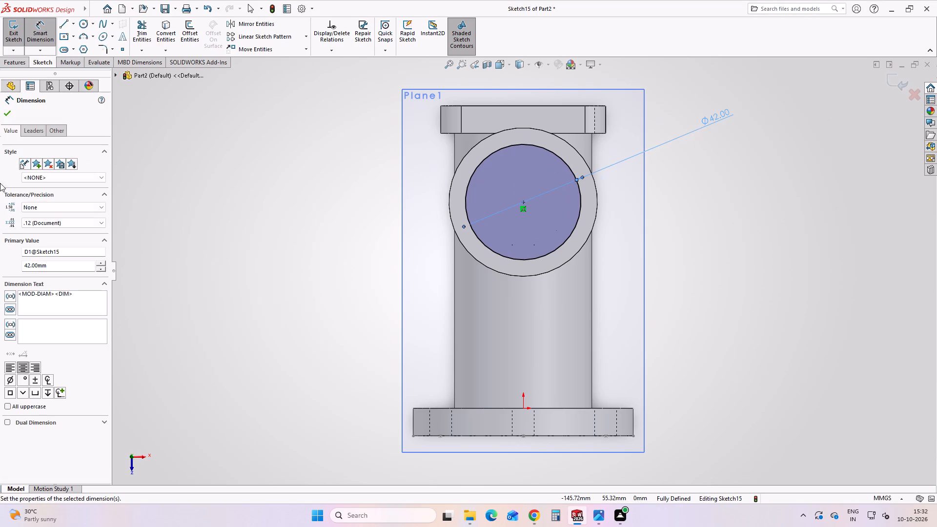
click(6, 113)
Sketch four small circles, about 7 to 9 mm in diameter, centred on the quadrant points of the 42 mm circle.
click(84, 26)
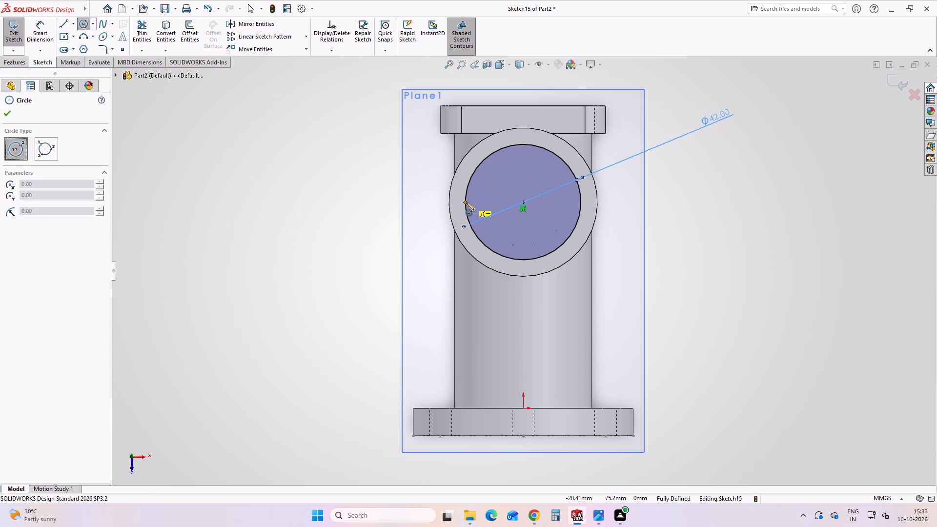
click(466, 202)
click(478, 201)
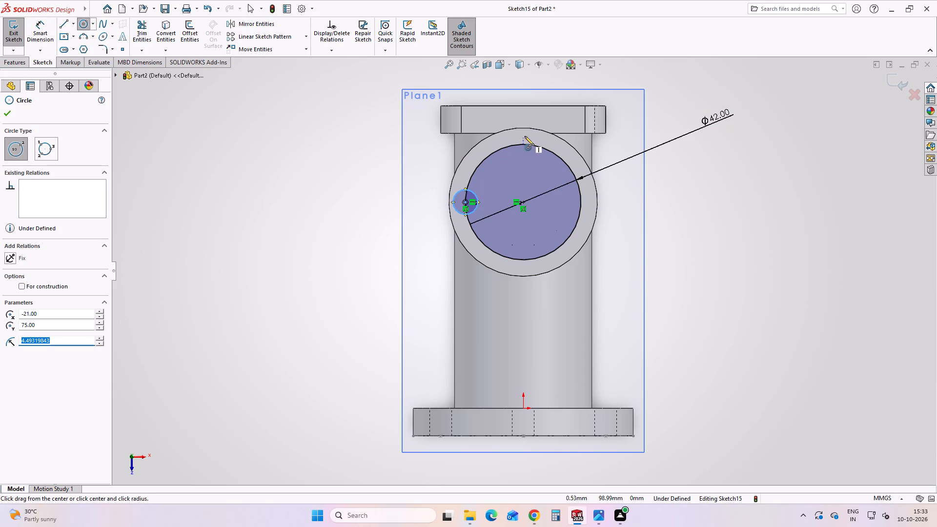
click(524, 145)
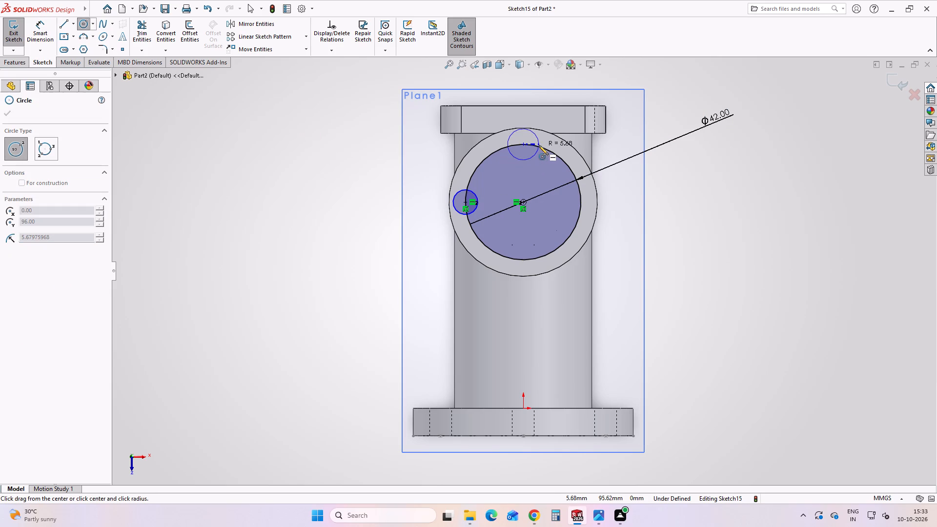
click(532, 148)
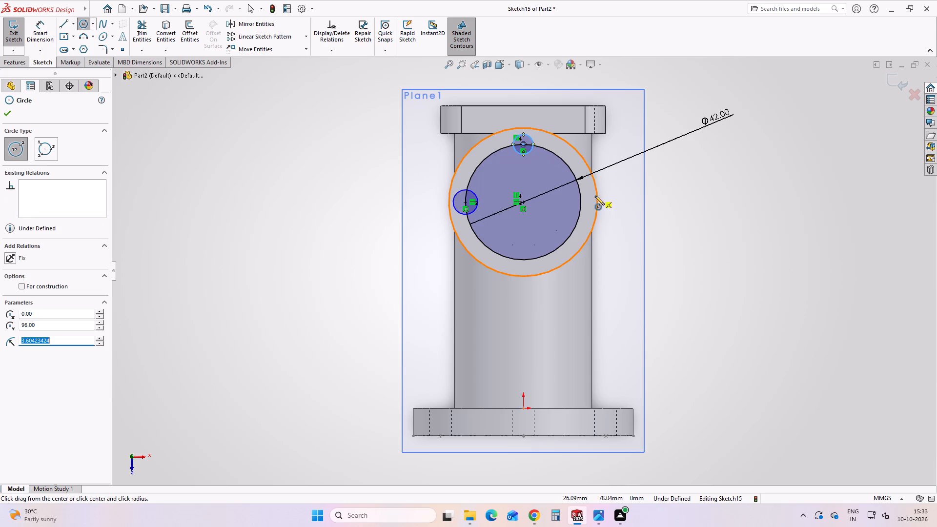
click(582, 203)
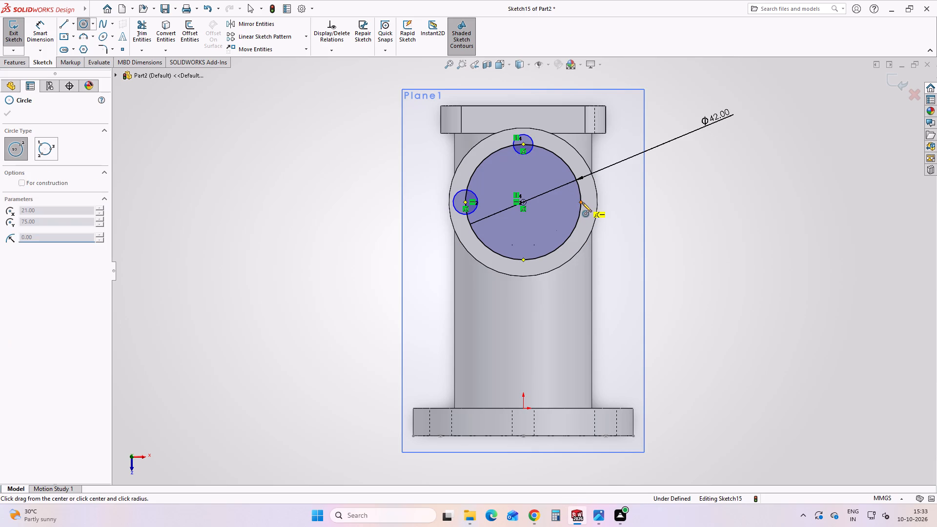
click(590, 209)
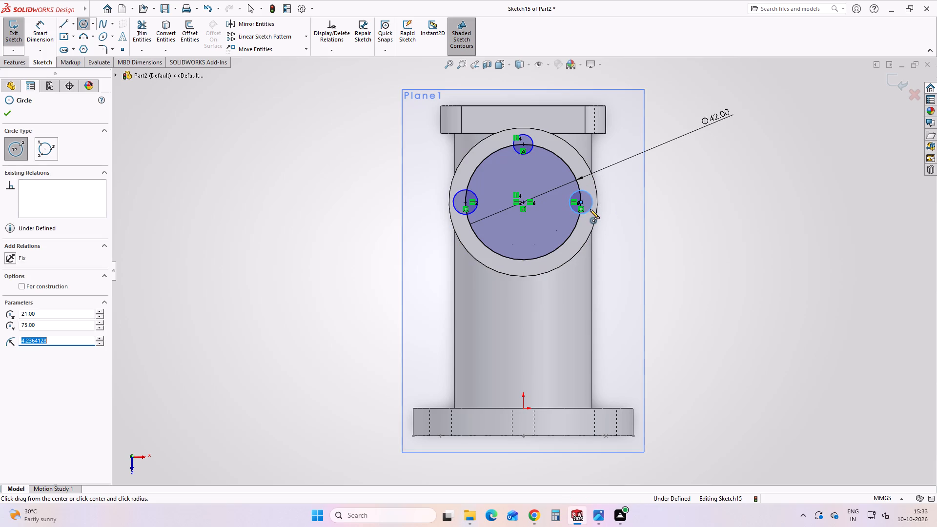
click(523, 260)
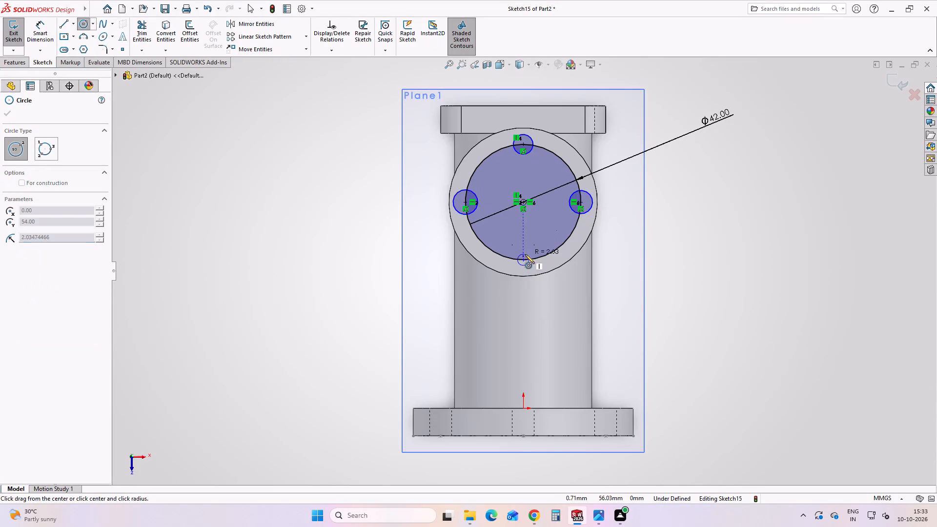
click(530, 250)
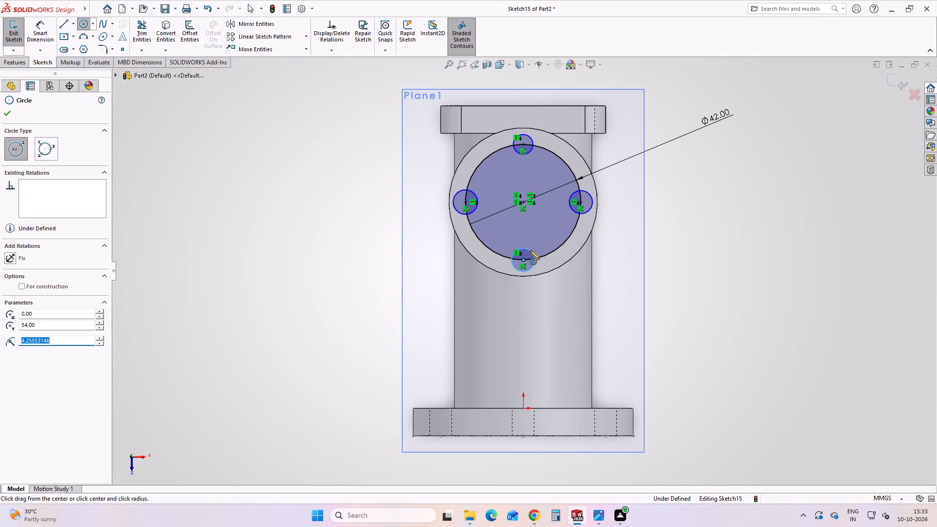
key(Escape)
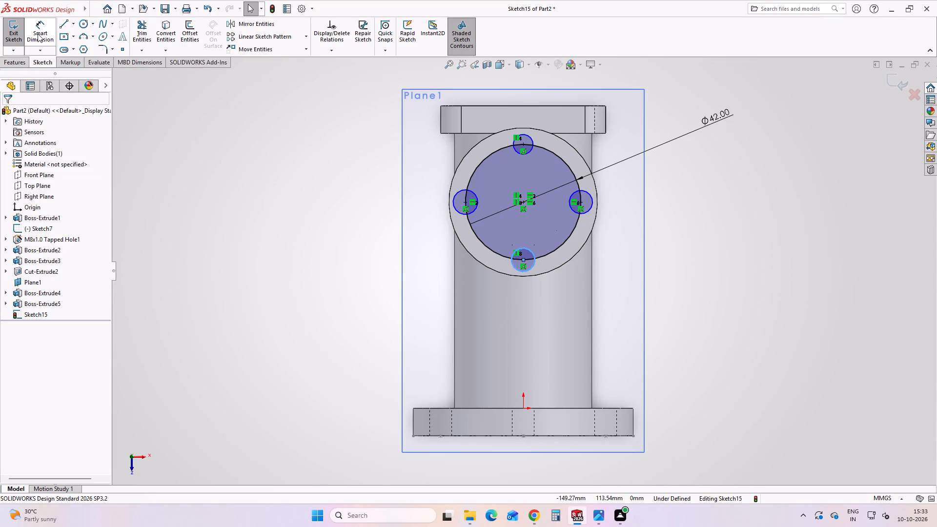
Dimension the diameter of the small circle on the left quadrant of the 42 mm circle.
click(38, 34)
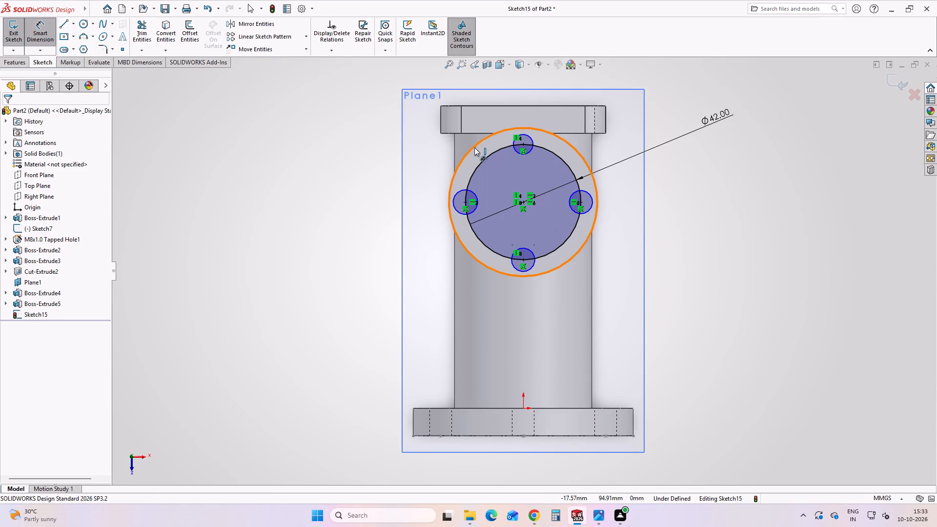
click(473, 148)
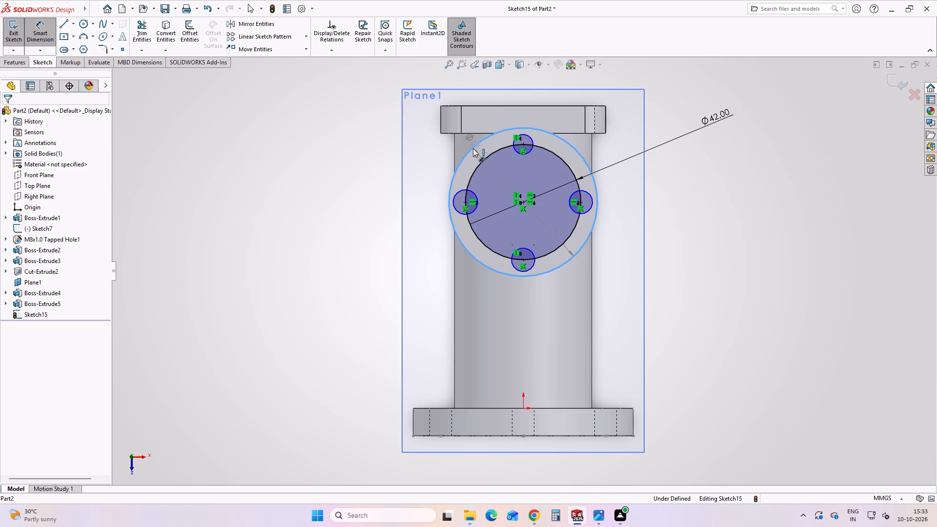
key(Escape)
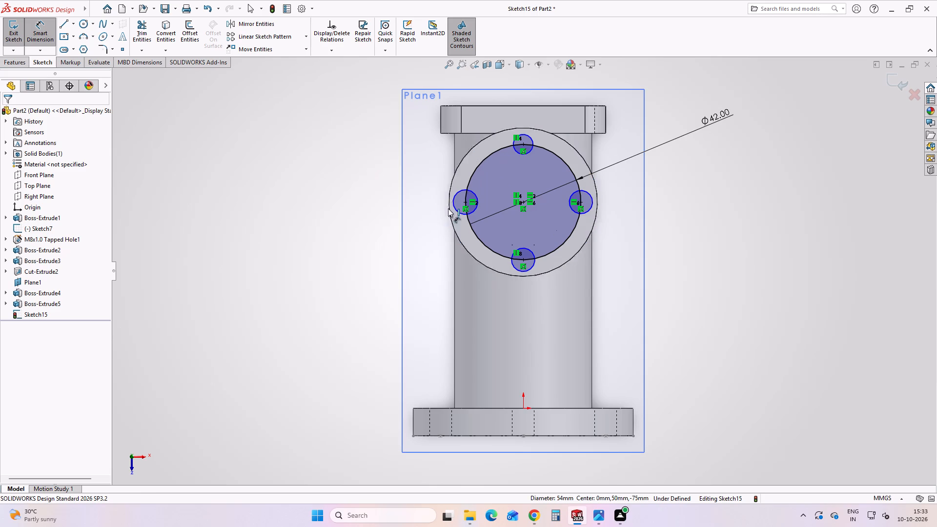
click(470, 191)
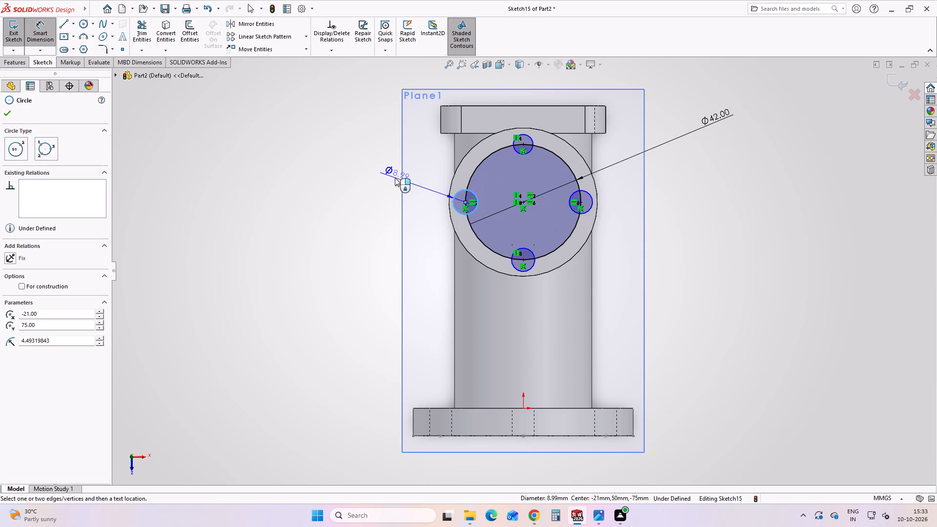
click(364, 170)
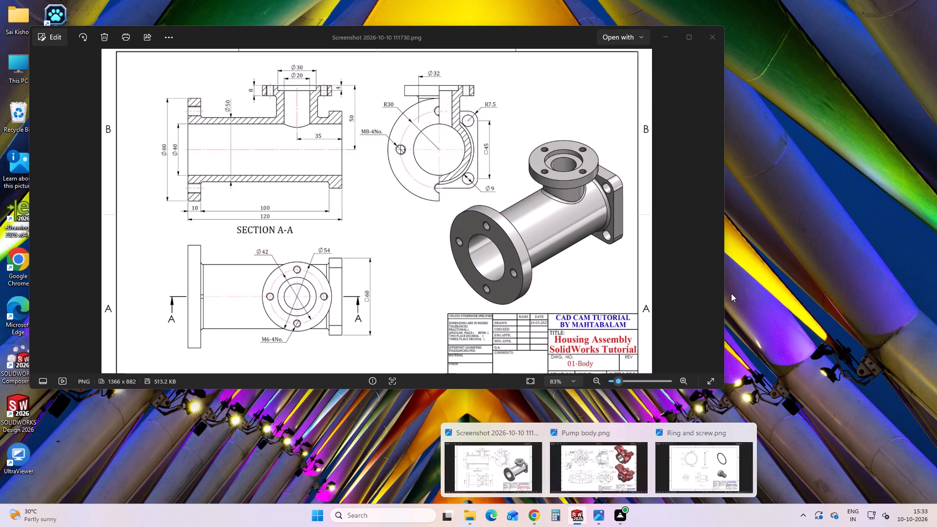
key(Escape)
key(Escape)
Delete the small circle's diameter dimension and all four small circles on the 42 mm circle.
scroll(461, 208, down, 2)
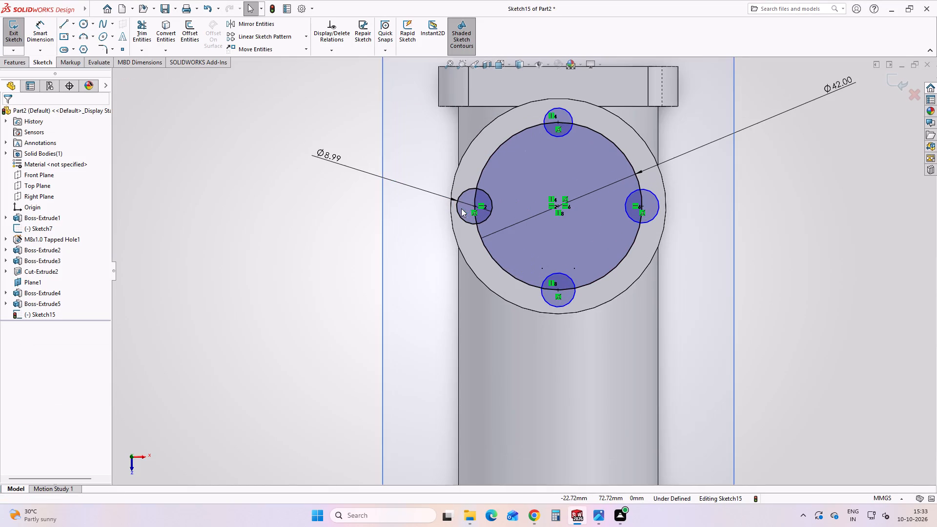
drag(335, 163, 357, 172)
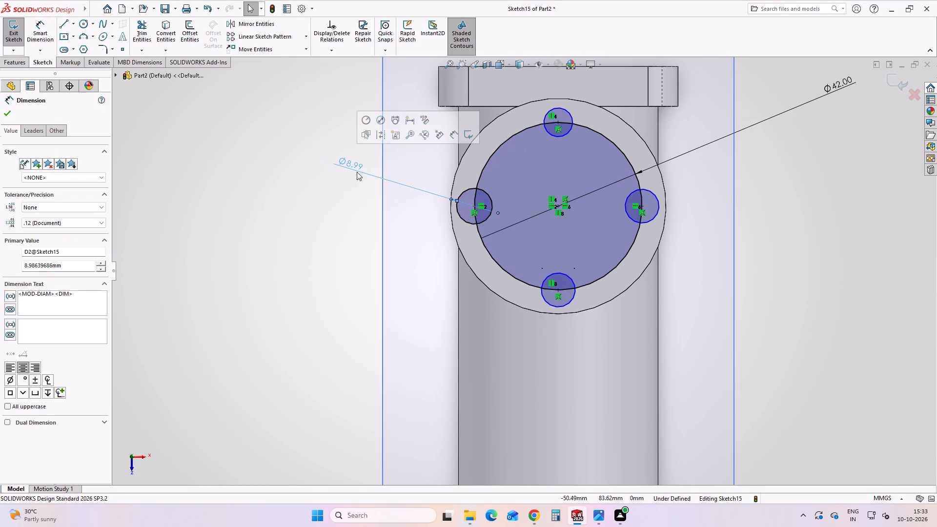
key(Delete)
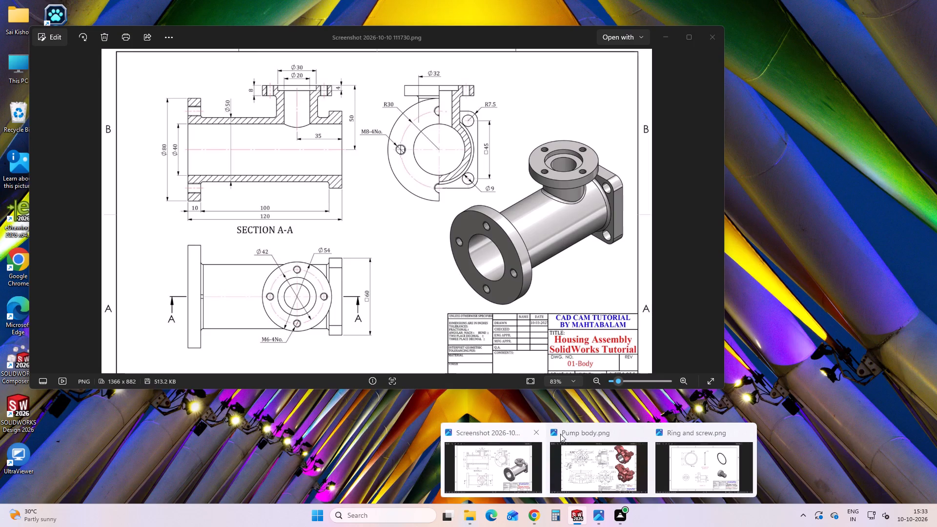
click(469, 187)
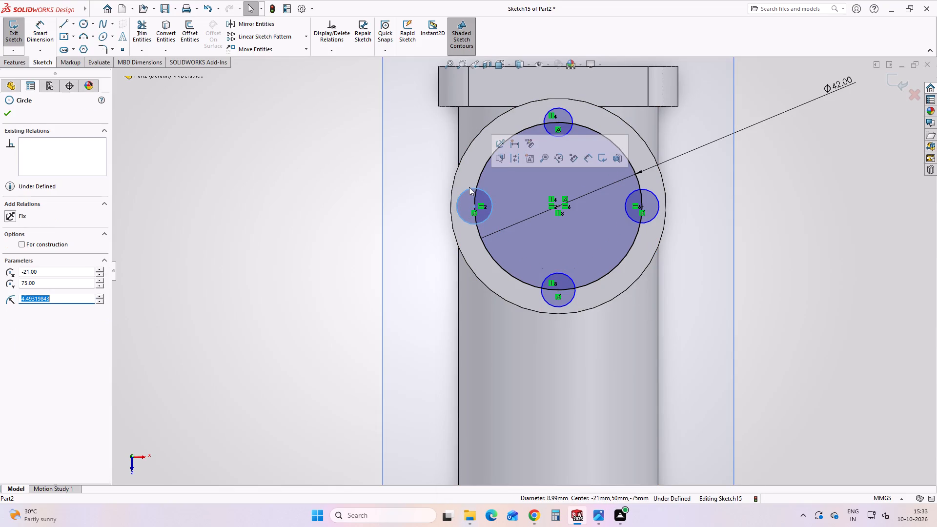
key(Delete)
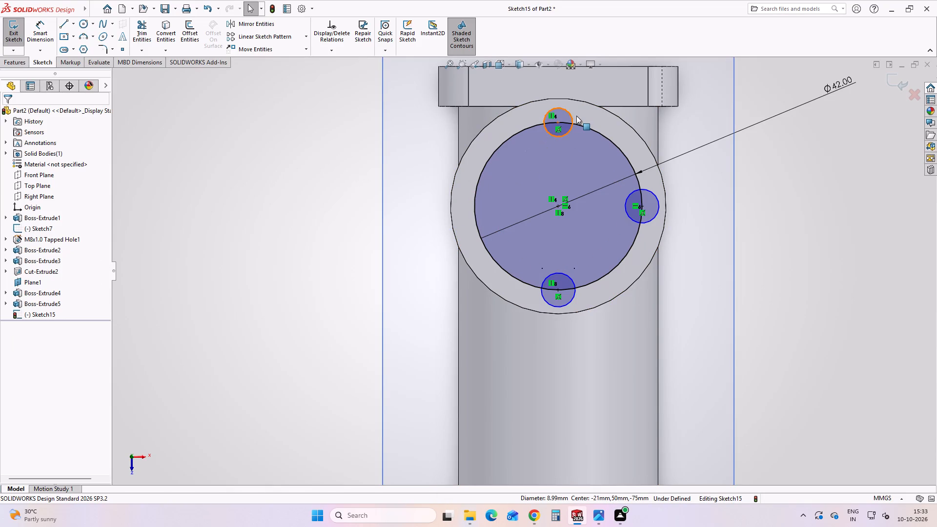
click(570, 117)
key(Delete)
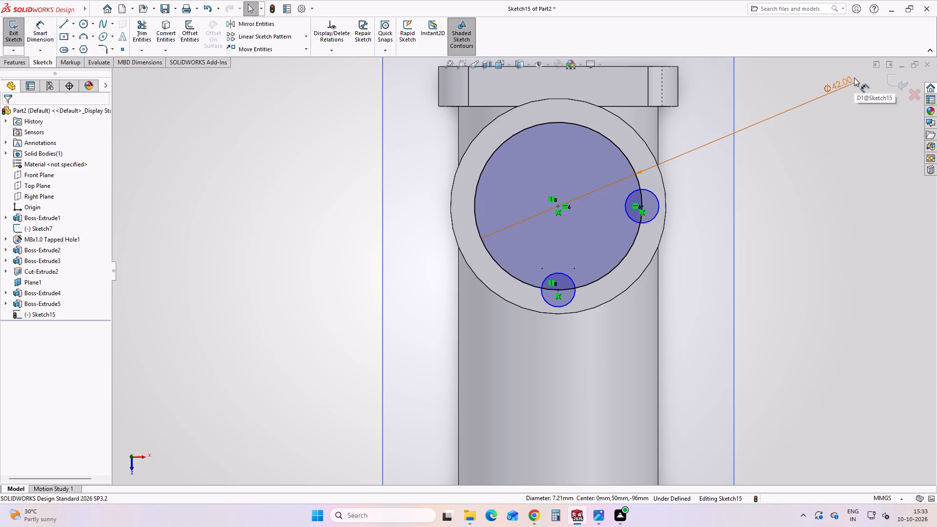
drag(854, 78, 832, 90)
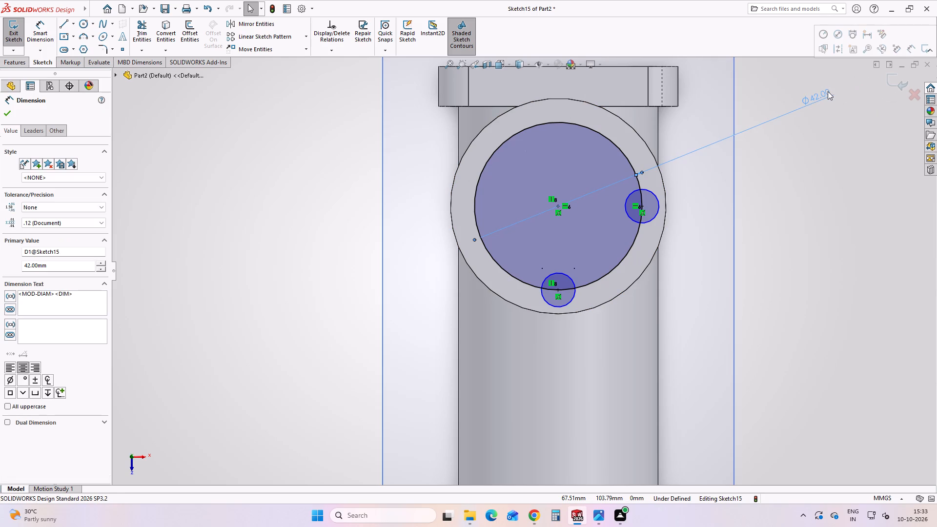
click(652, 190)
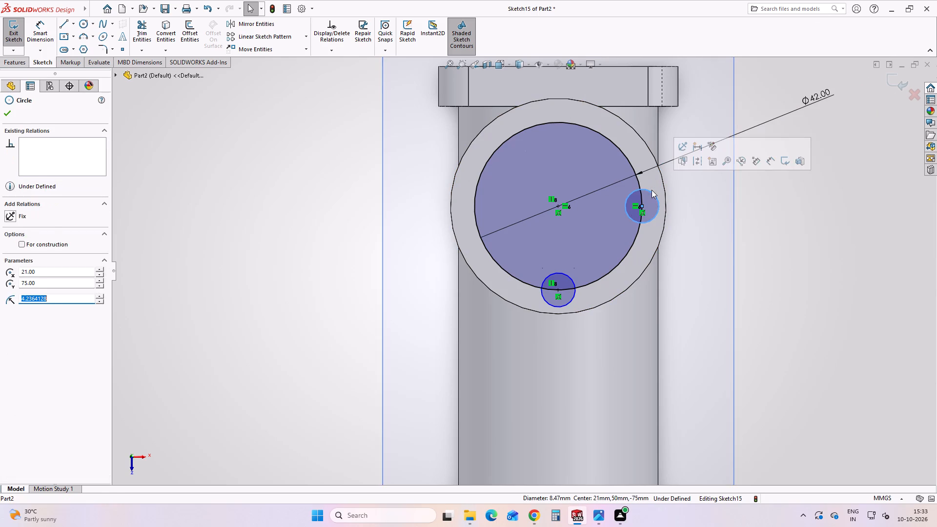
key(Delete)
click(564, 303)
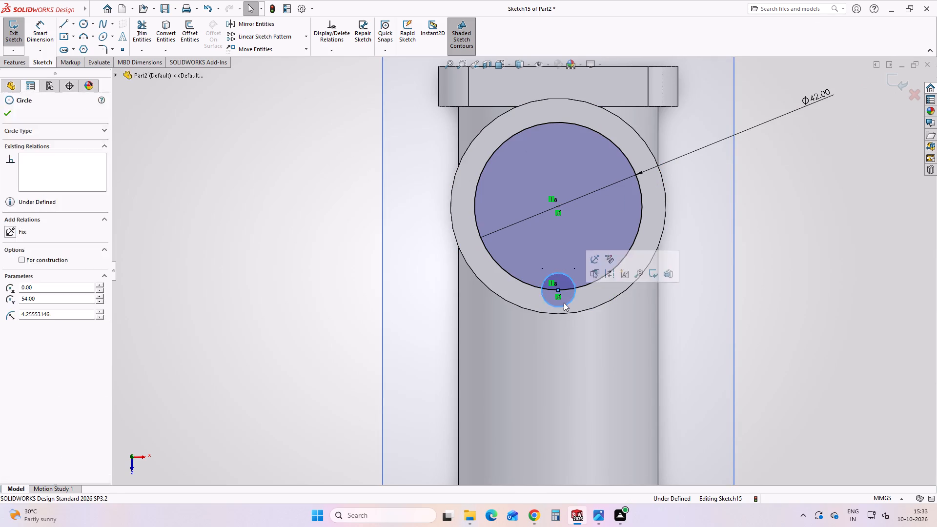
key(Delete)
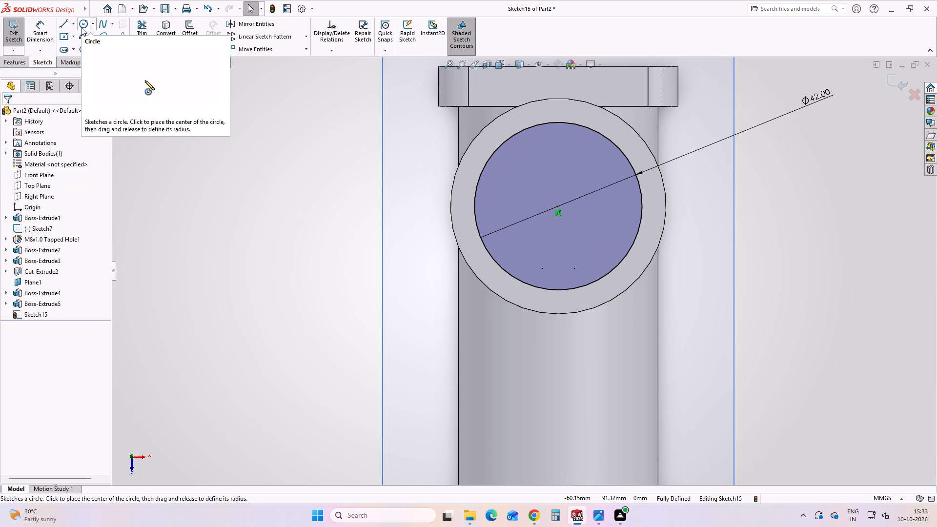
Place sketch points on the four quadrant points of the 42 mm circle and exit the sketch.
click(120, 48)
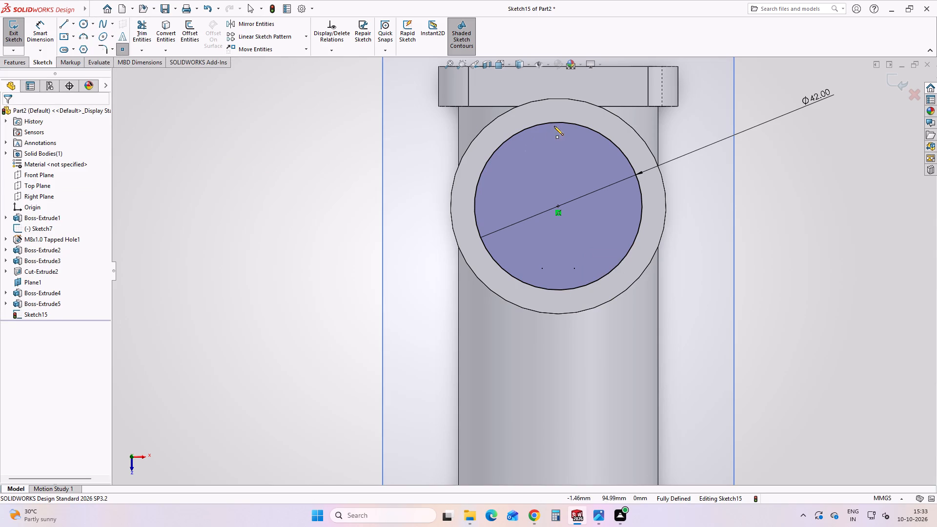
click(558, 122)
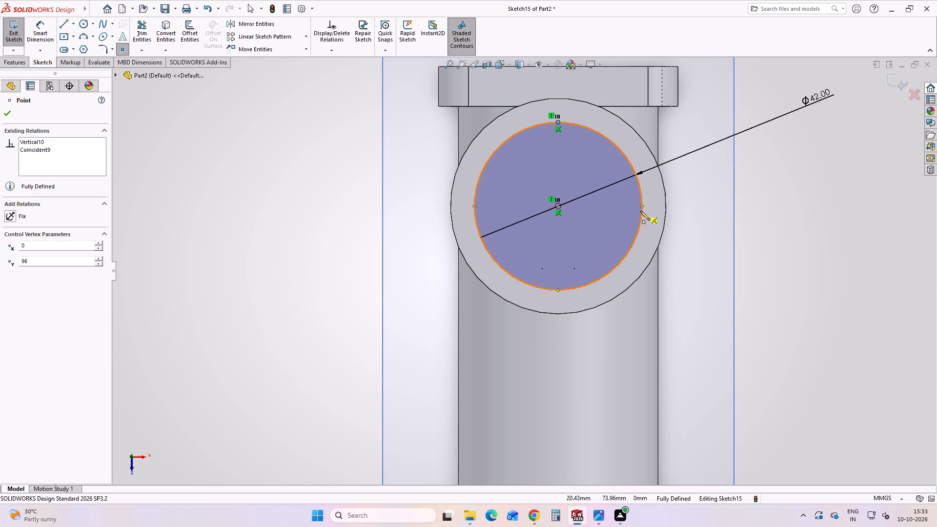
click(643, 206)
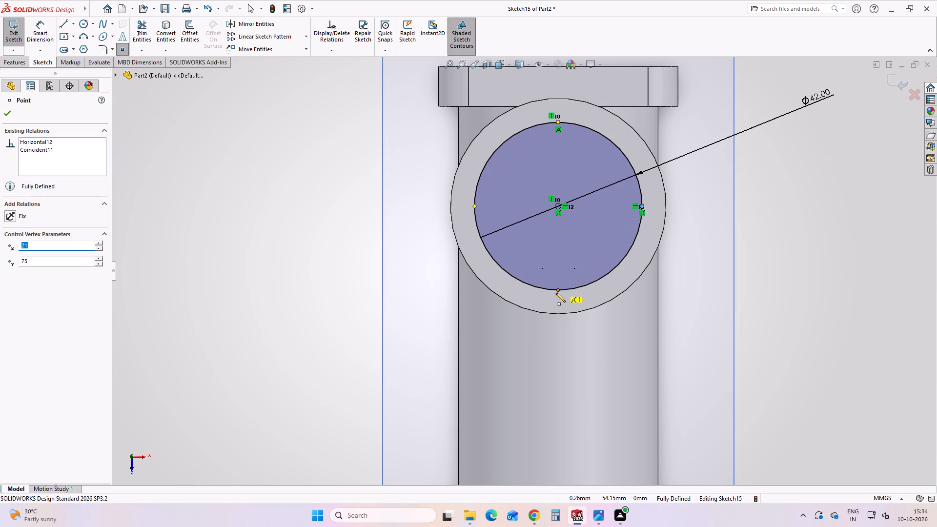
click(558, 291)
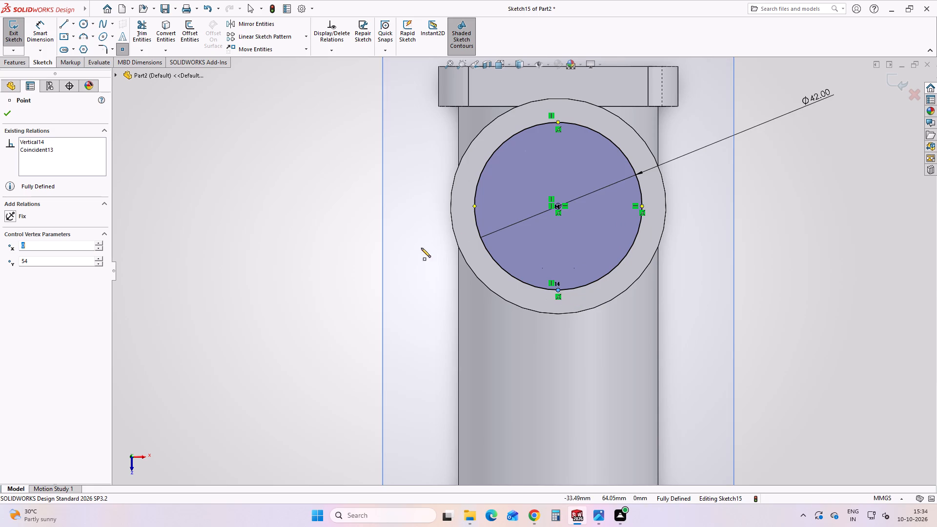
click(475, 207)
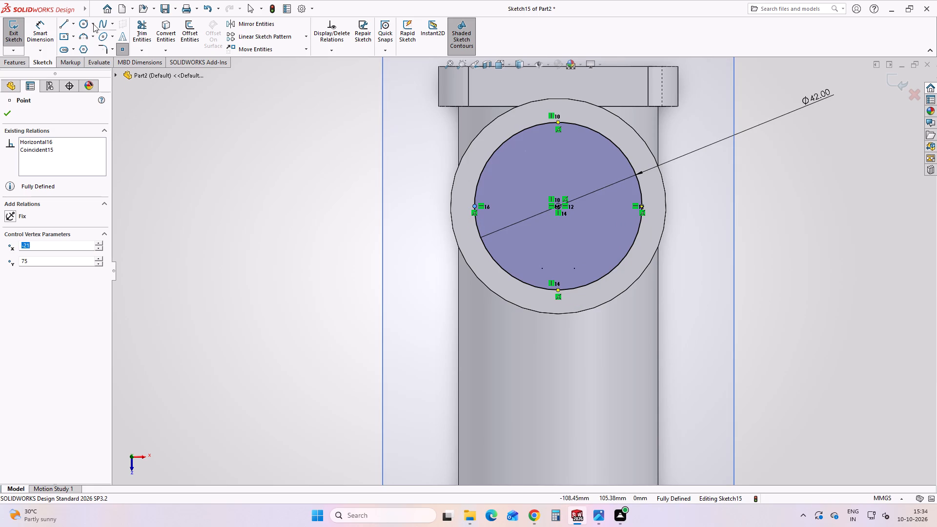
key(Escape)
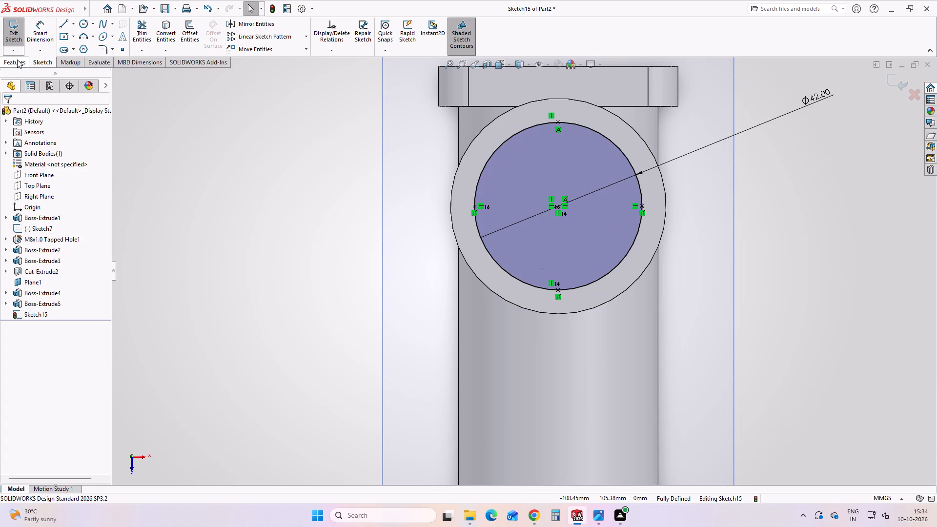
click(17, 60)
key(Escape)
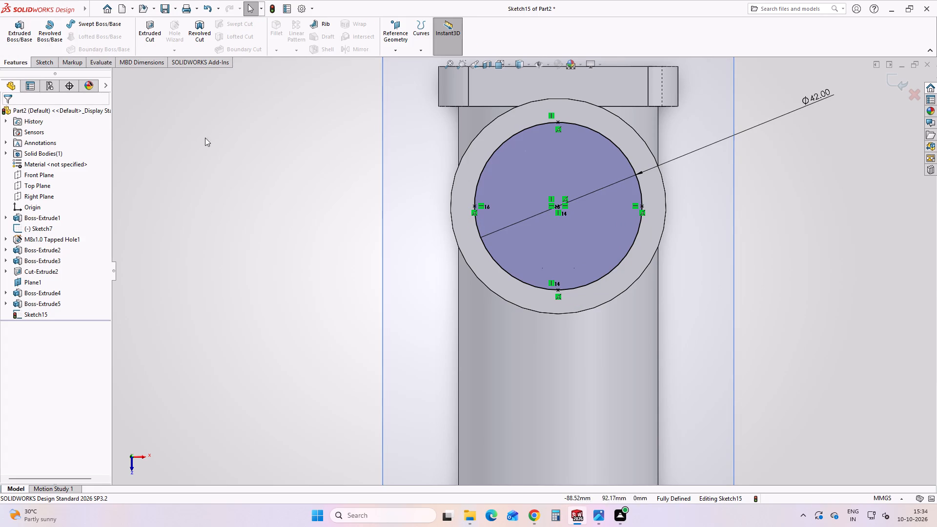
click(887, 84)
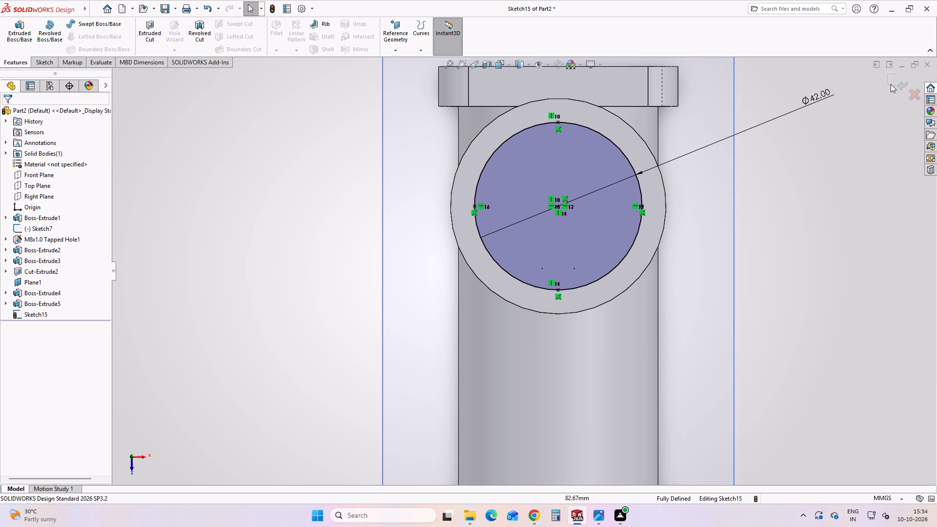
click(891, 84)
click(175, 204)
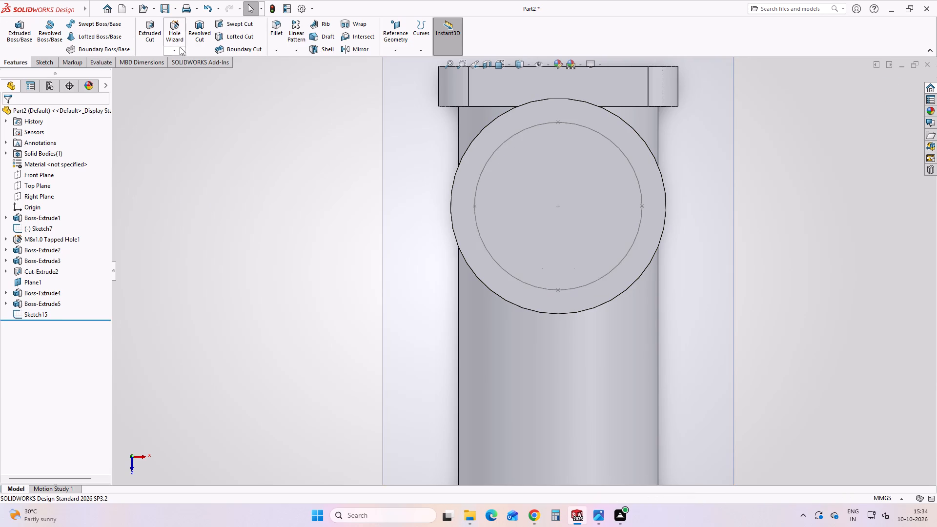
Set up a Hole Wizard ANSI Metric bottoming tapped hole of size M4x0.7, through all.
click(176, 33)
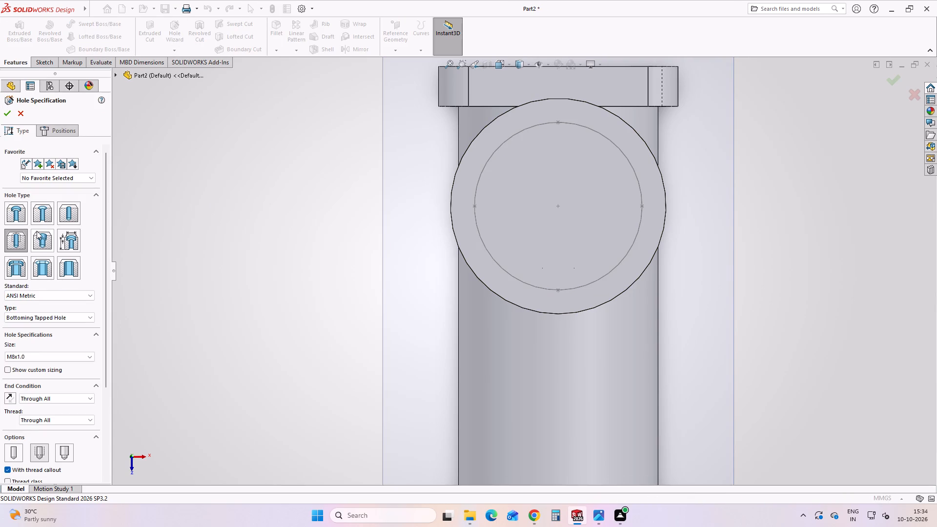
click(16, 237)
click(19, 358)
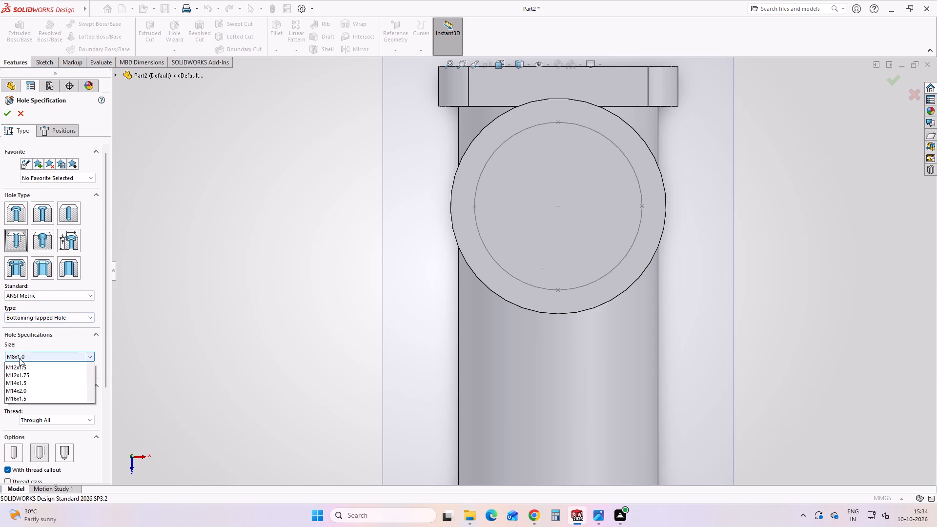
scroll(16, 407, up, 2)
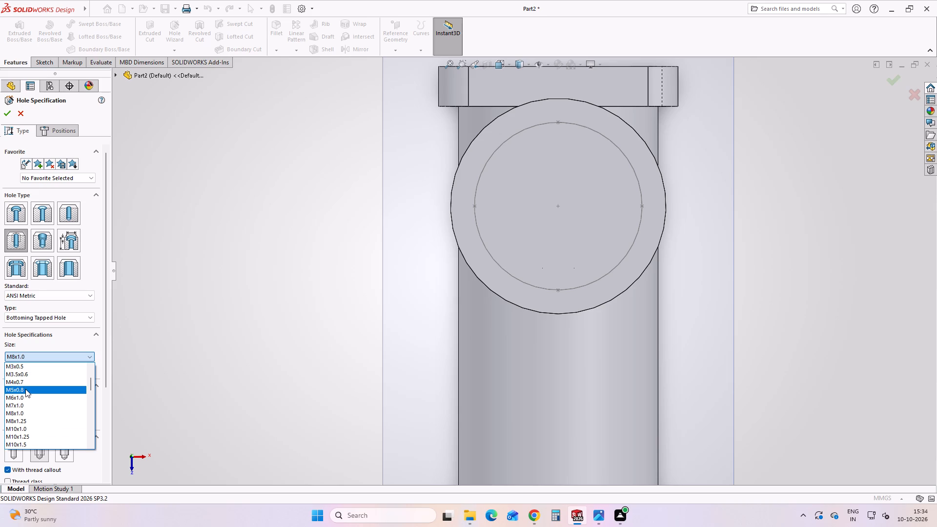
scroll(25, 389, up, 1)
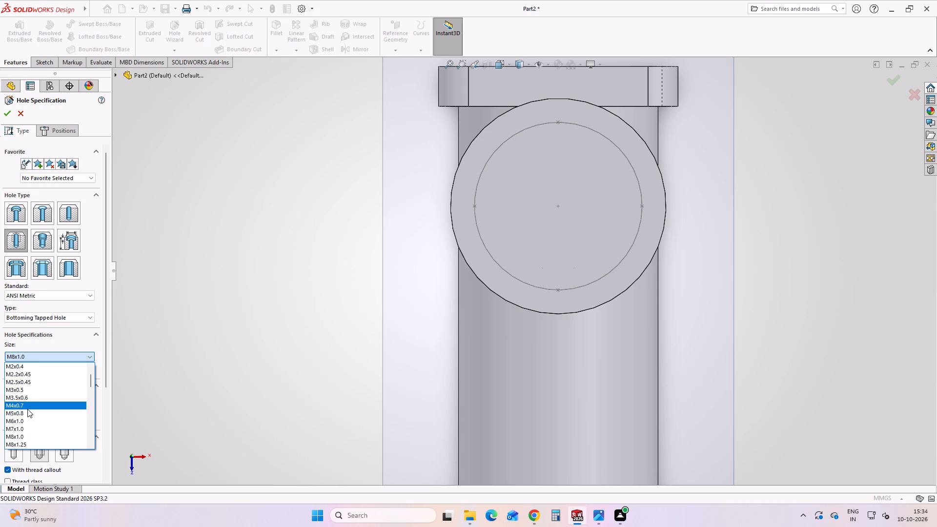
click(26, 408)
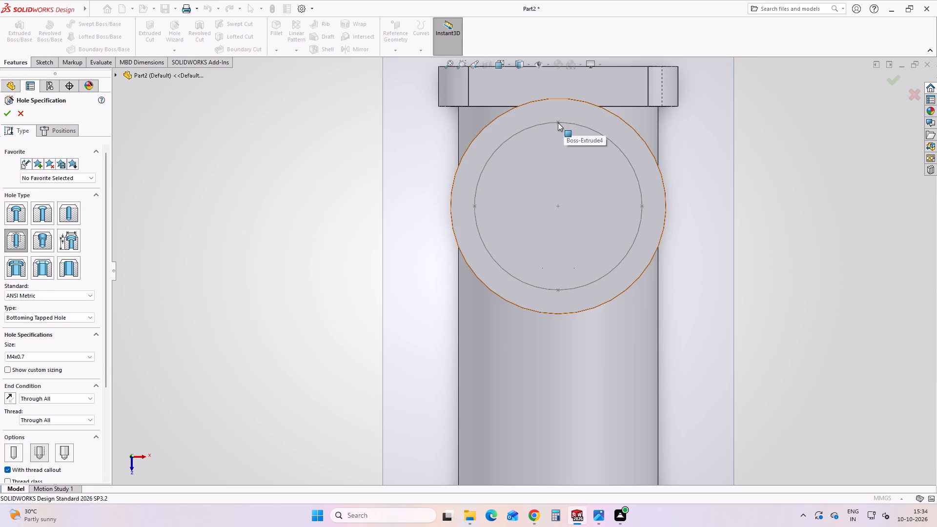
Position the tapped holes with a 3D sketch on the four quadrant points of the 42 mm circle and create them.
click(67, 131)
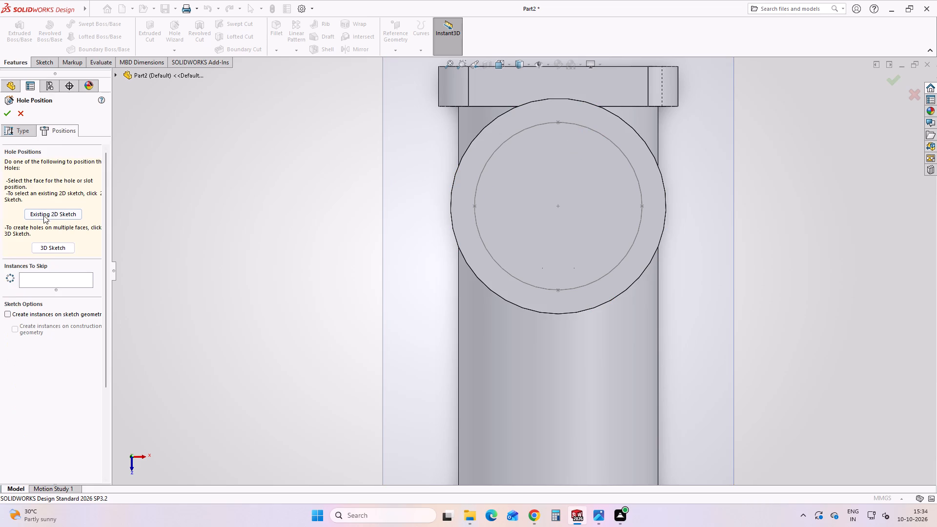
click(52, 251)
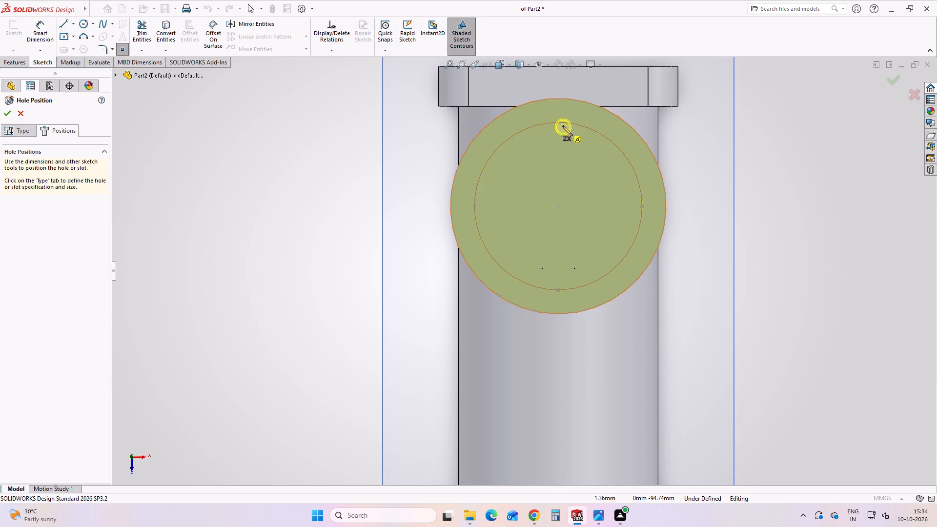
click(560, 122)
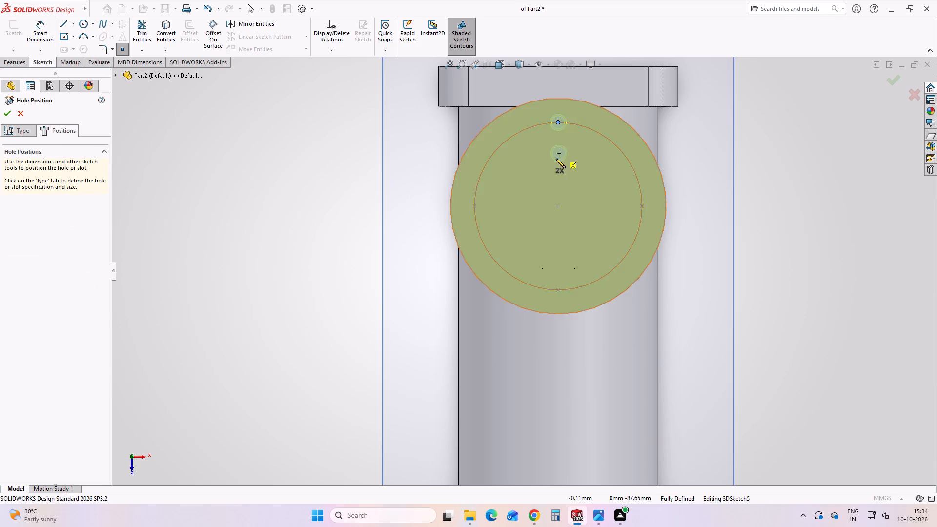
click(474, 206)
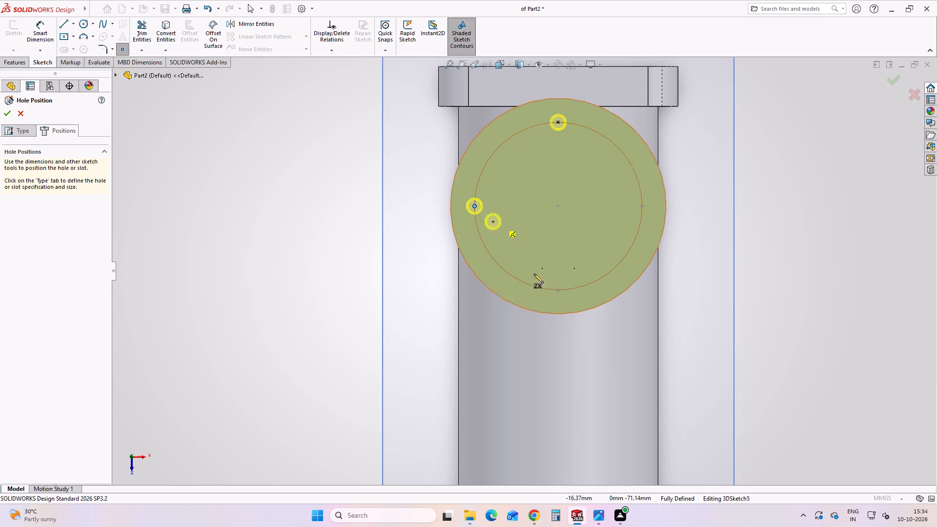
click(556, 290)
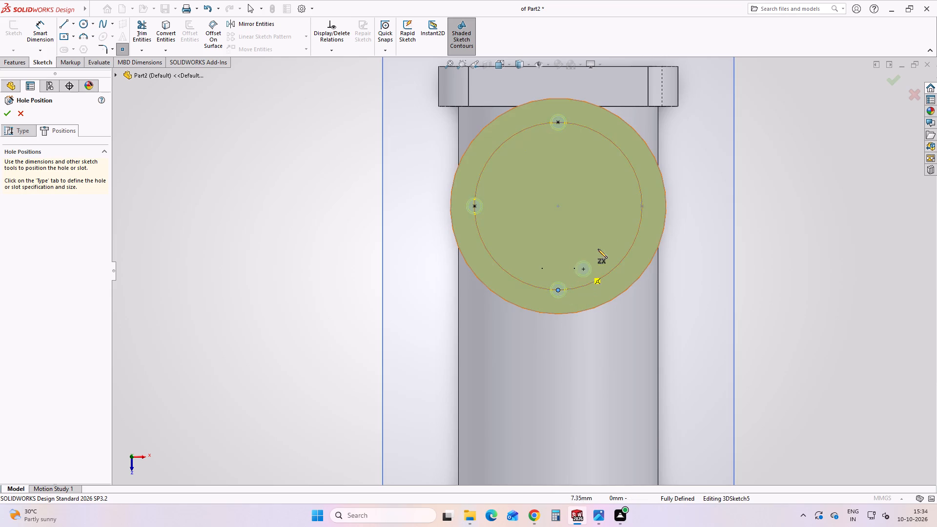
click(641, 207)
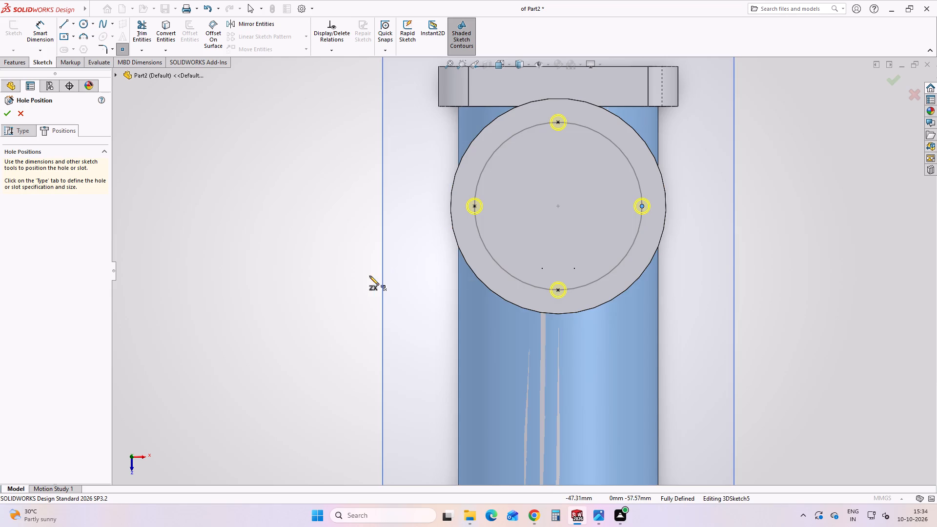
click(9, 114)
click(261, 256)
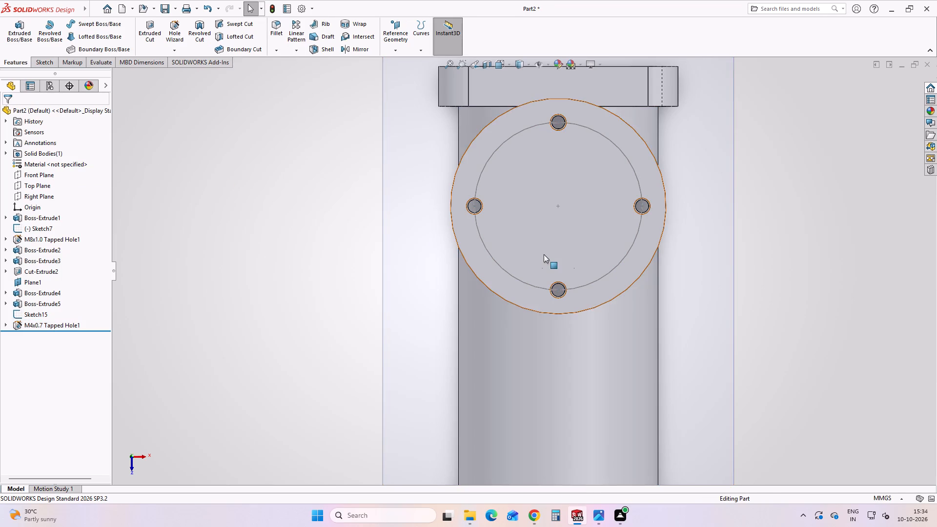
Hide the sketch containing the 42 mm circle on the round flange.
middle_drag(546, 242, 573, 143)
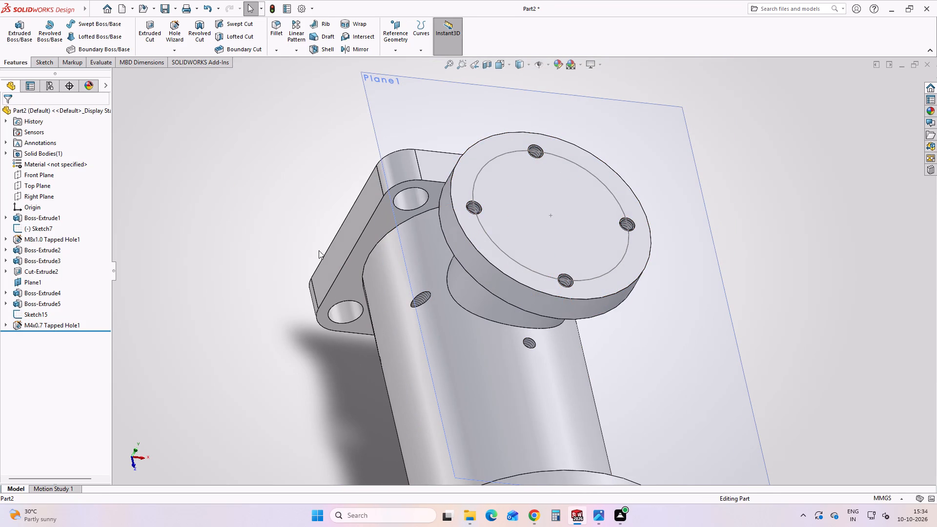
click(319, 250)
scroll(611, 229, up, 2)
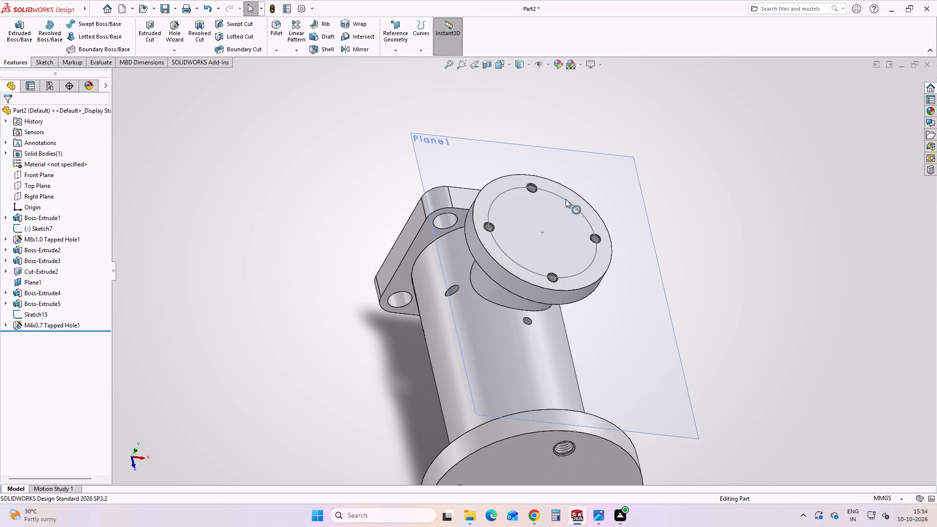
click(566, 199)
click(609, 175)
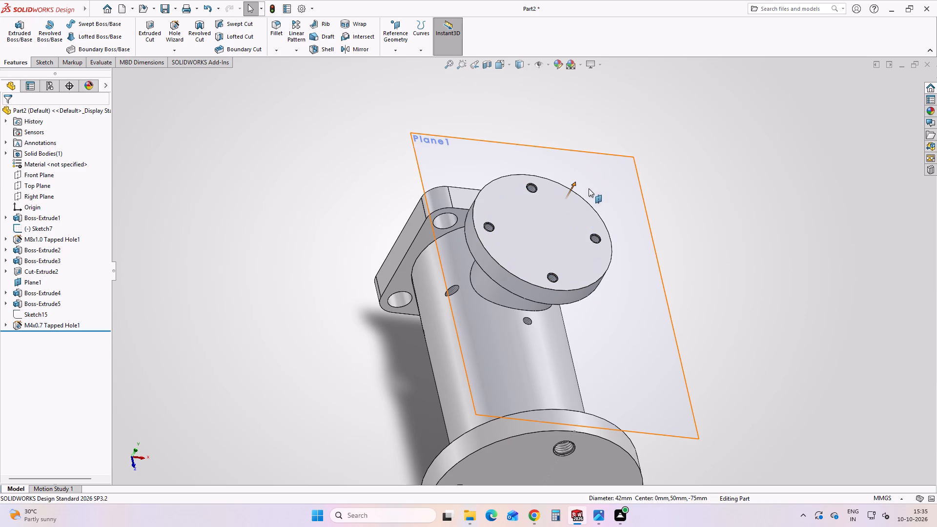
Examine the four tapped holes on the round flange and the surrounding cylinder wall from several angles.
click(319, 241)
click(620, 174)
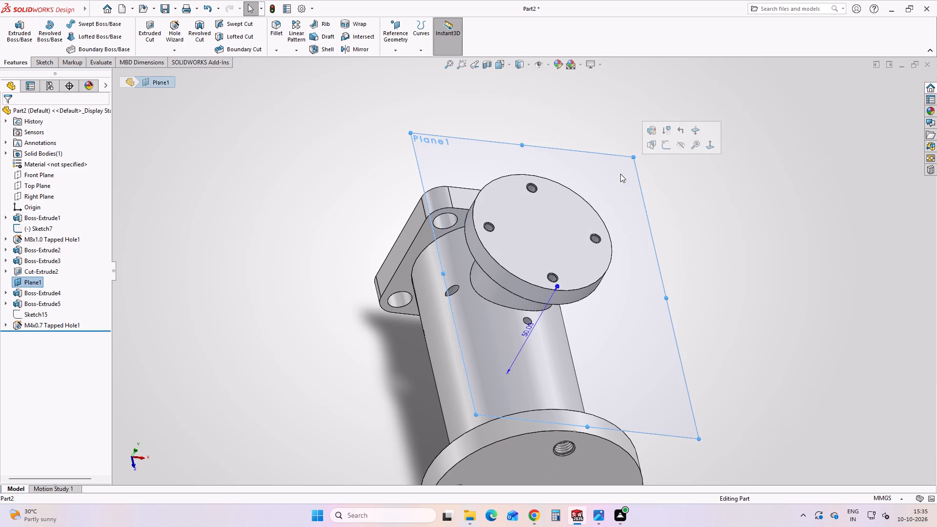
click(719, 231)
middle_drag(578, 283, 570, 285)
click(803, 267)
middle_drag(741, 285, 637, 303)
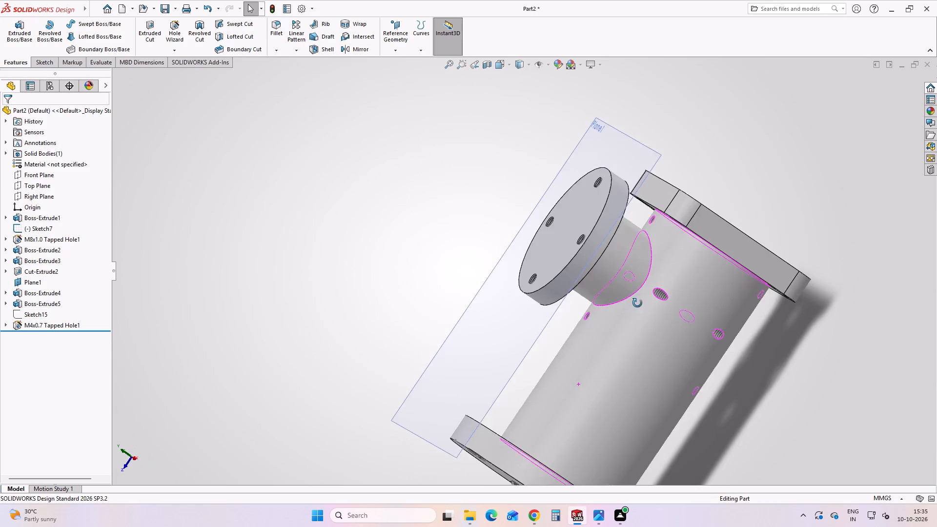
middle_drag(637, 303, 732, 331)
click(854, 252)
middle_drag(722, 310, 737, 325)
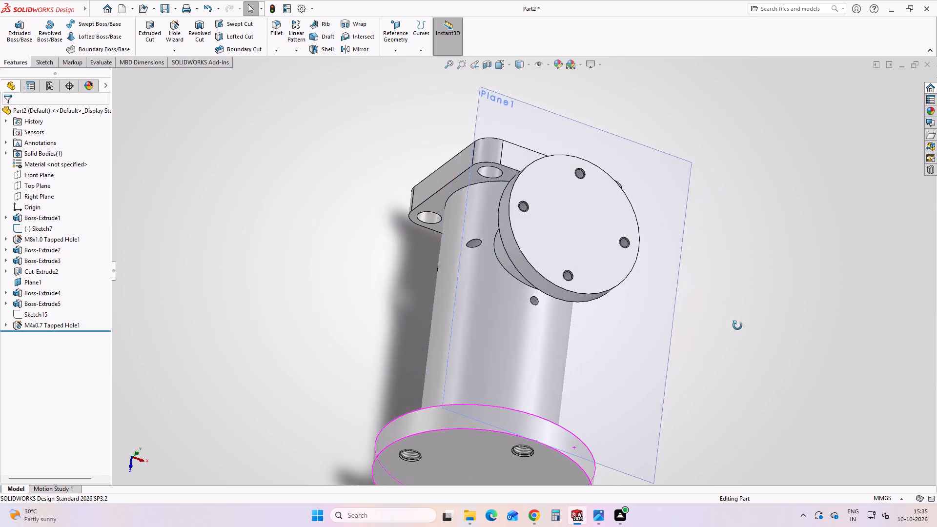
middle_drag(737, 325, 779, 335)
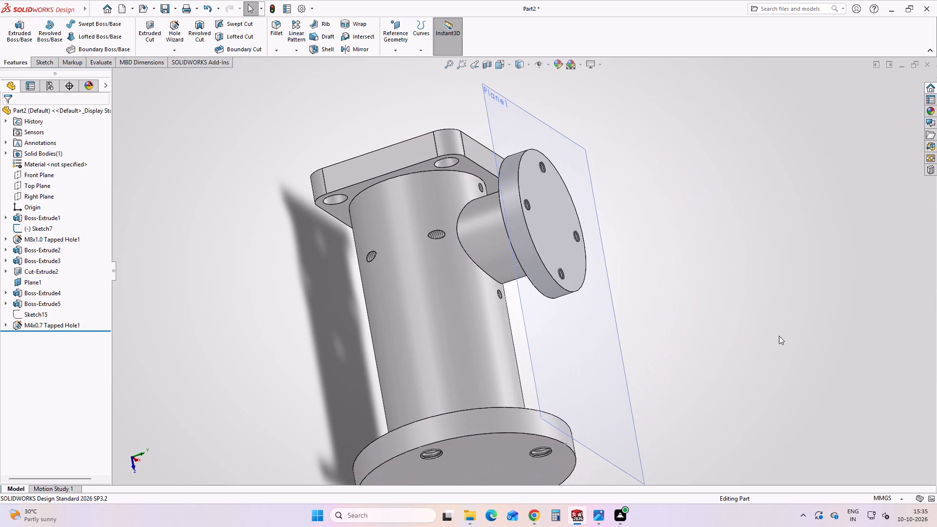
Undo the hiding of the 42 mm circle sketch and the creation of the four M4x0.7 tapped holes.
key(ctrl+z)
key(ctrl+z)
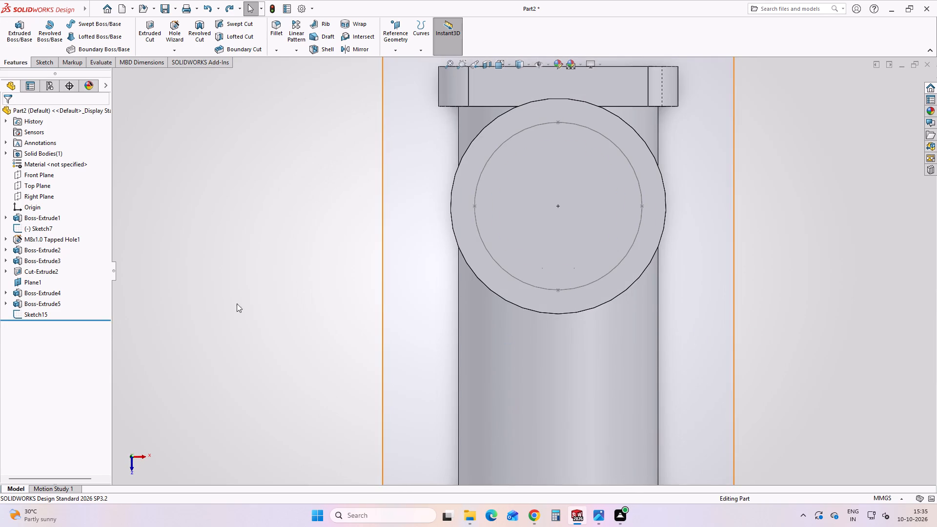
Start Hole Wizard tapped holes positioned by a 3D sketch on the four quadrant points of the round flange's 42 mm circle.
click(175, 37)
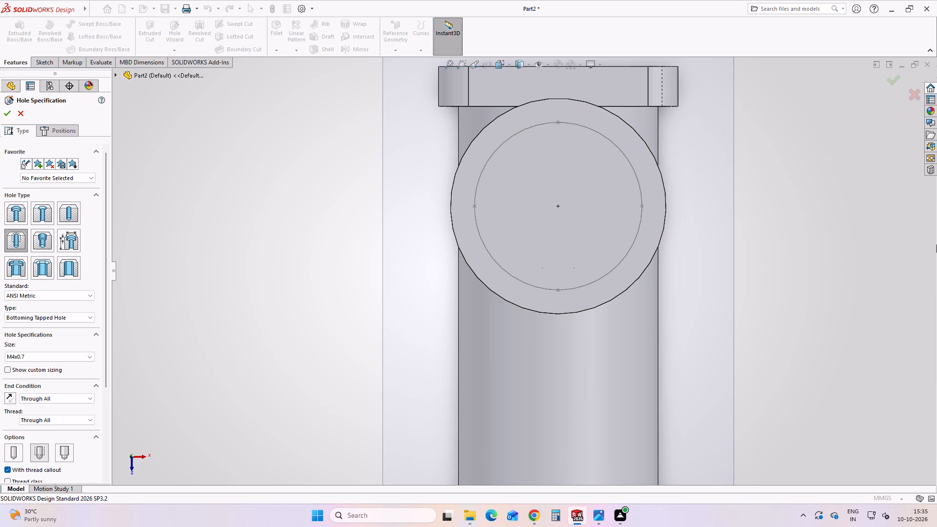
click(54, 127)
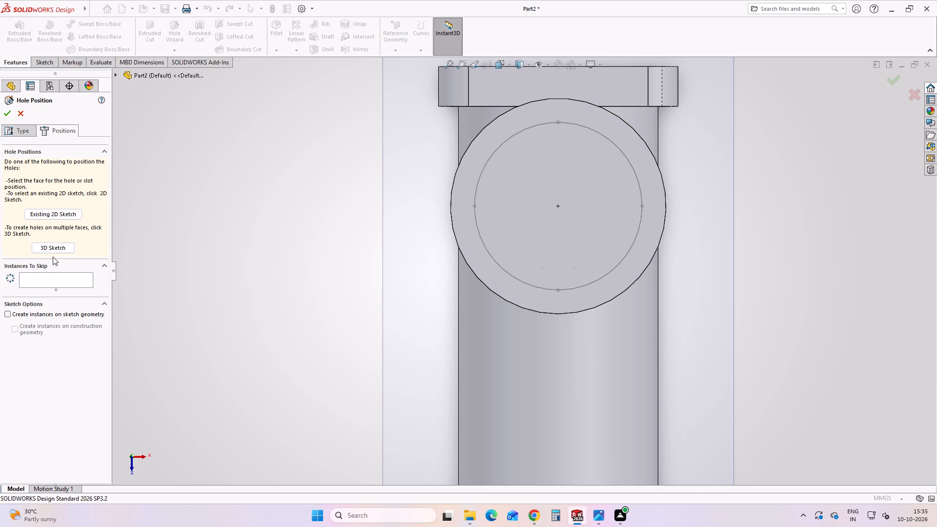
click(53, 250)
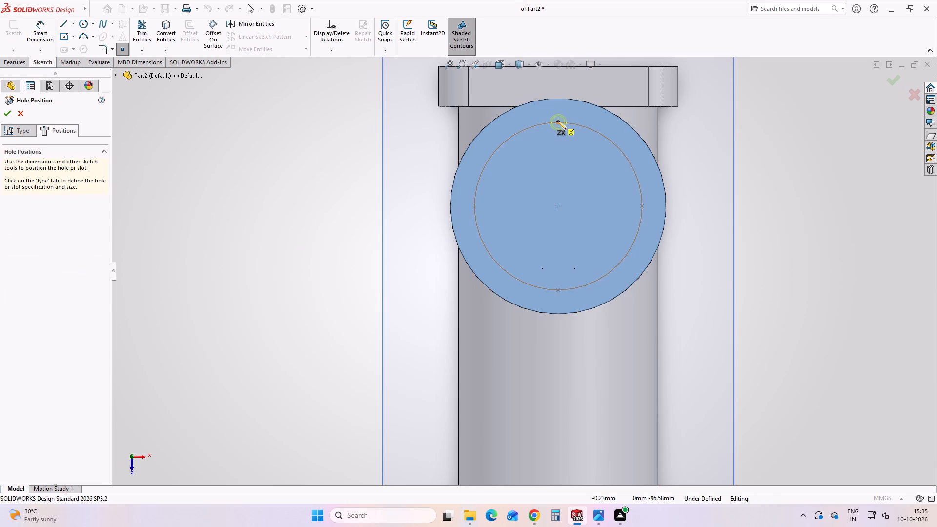
click(557, 124)
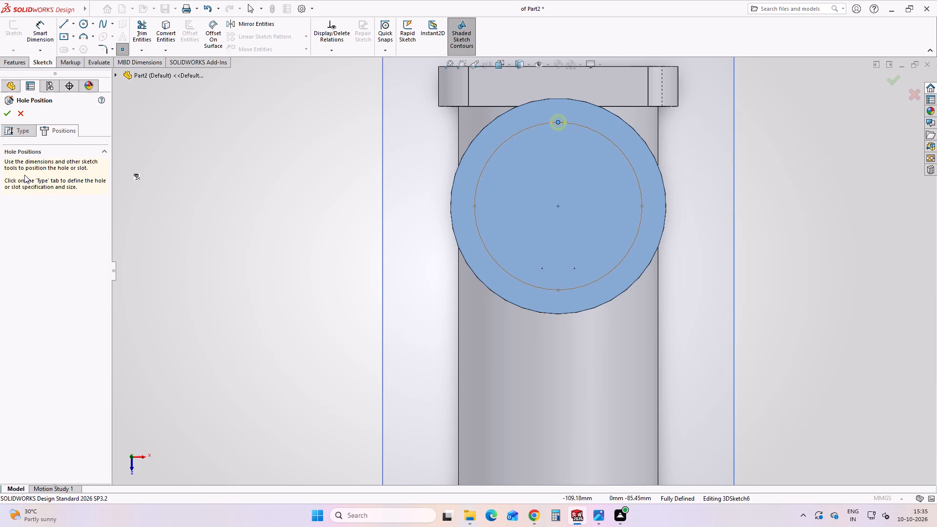
click(477, 207)
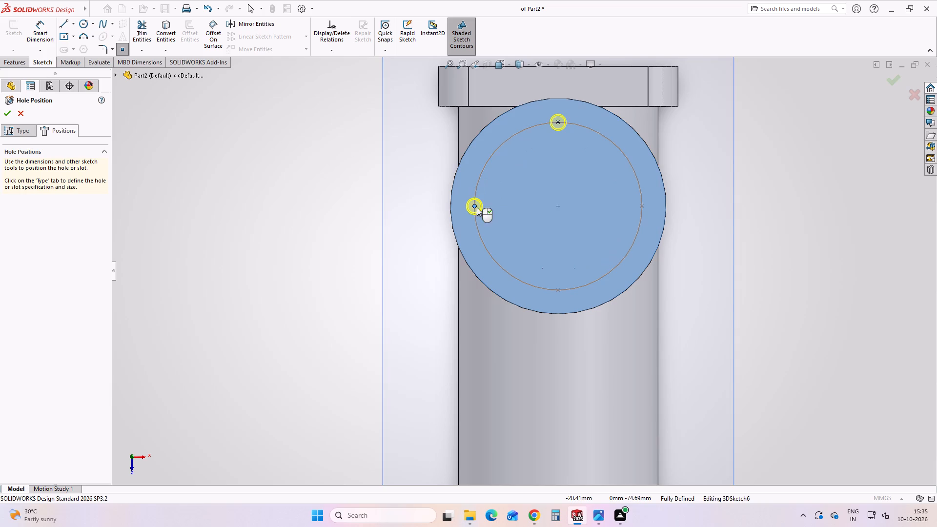
click(557, 291)
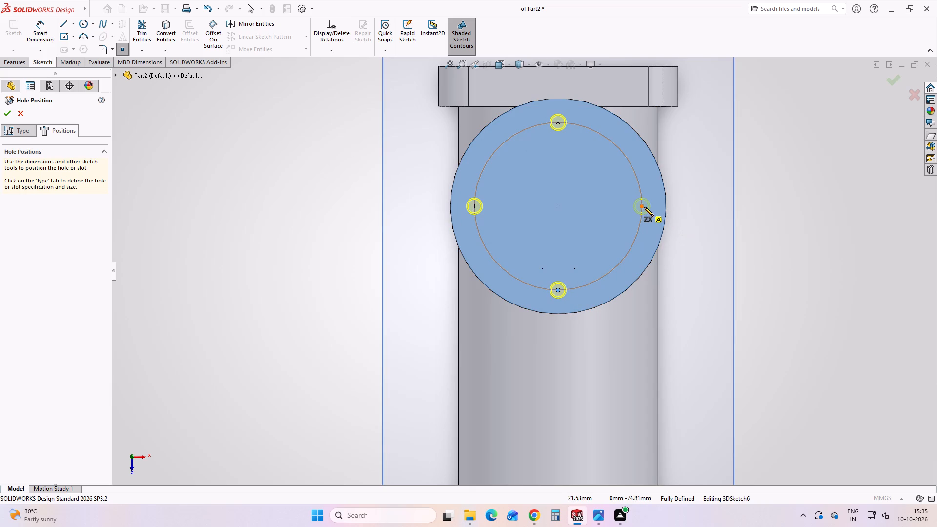
click(644, 207)
middle_drag(494, 231, 598, 210)
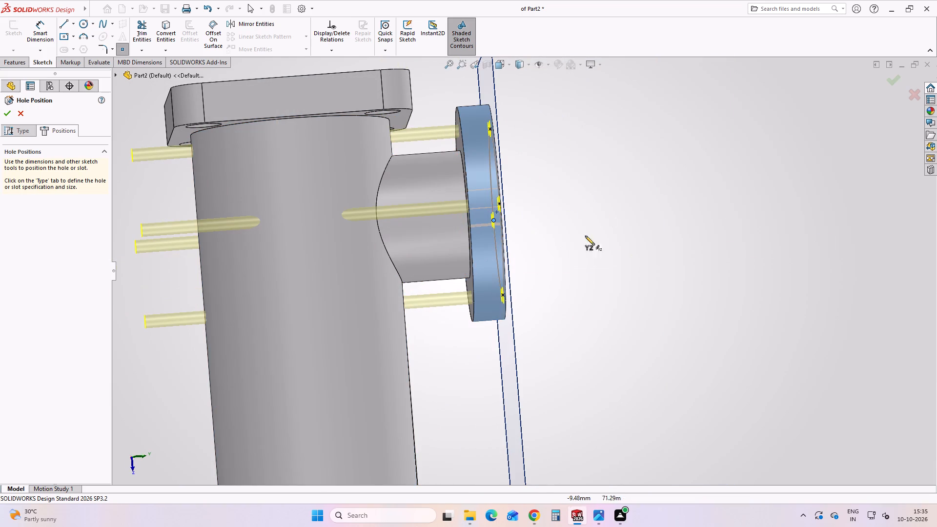
key(Escape)
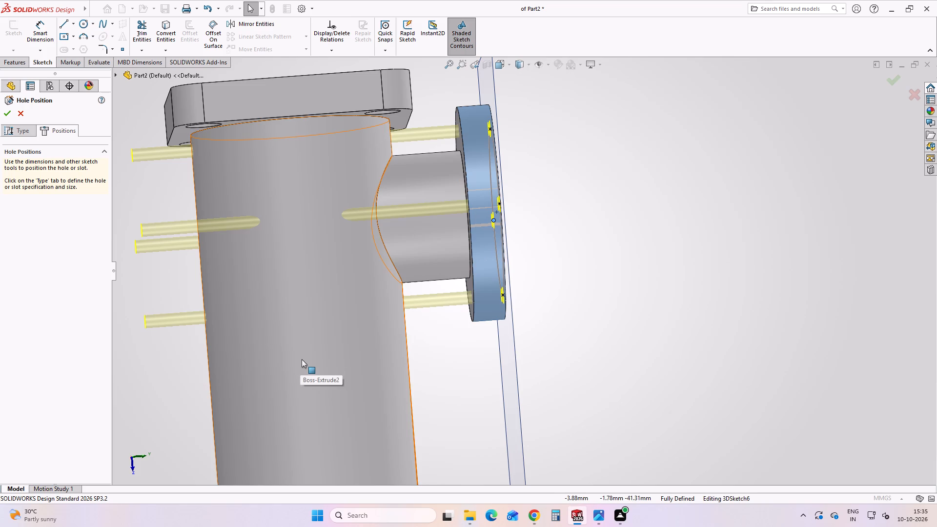
Set the end condition of the M4x0.7 bottoming tapped holes to Up To Next and create them.
middle_drag(444, 304, 477, 201)
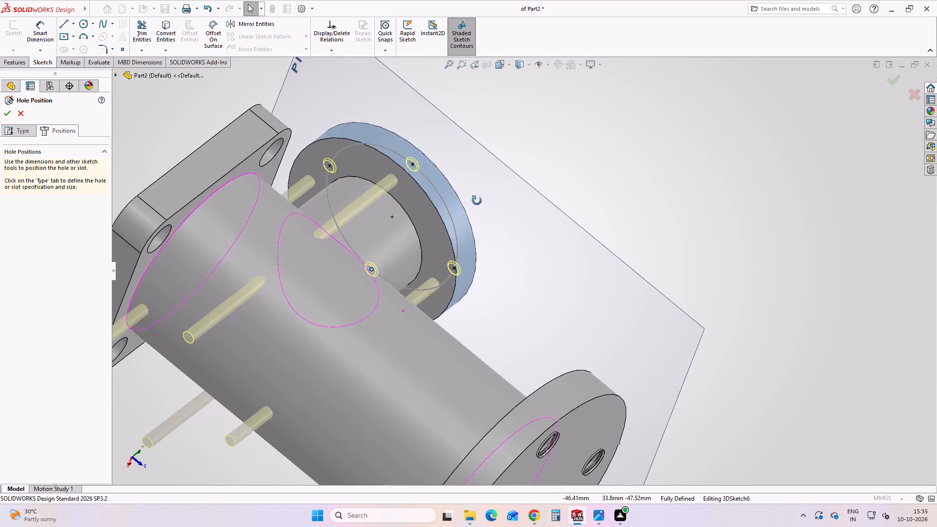
middle_drag(477, 201, 509, 268)
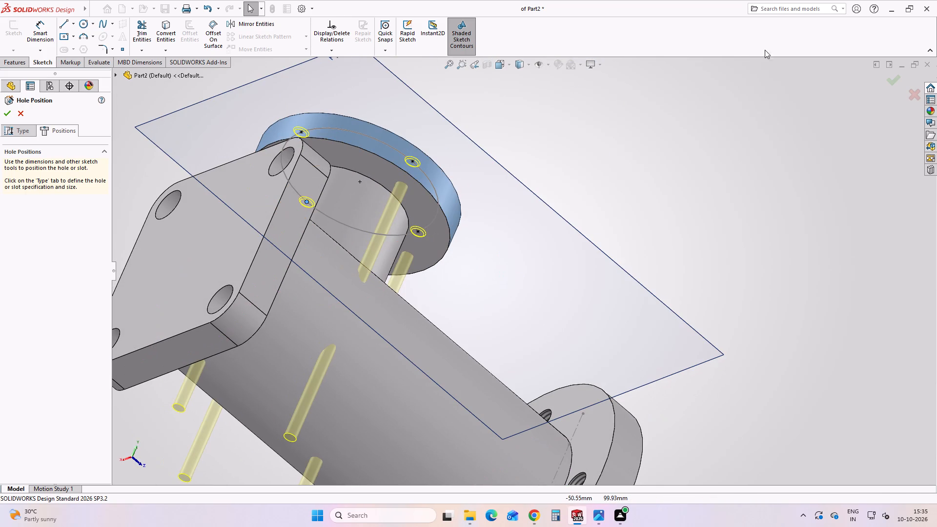
click(22, 127)
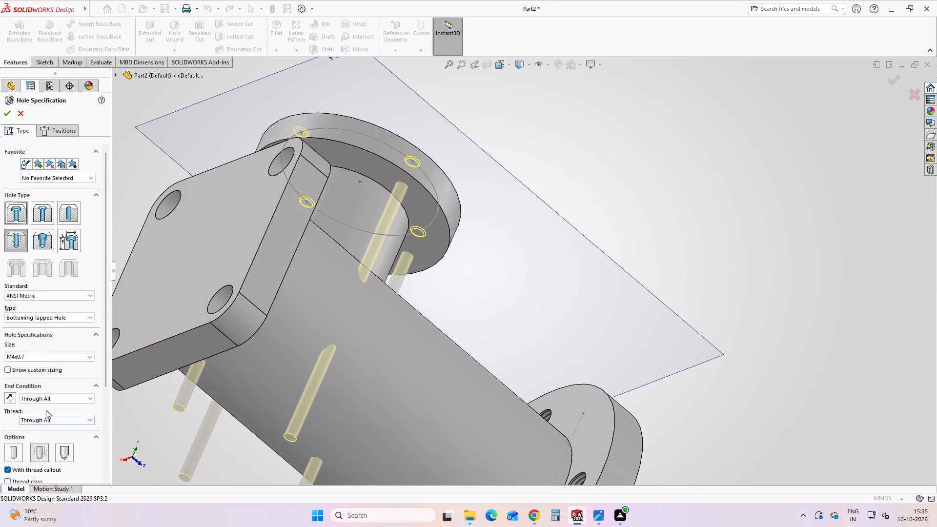
click(54, 400)
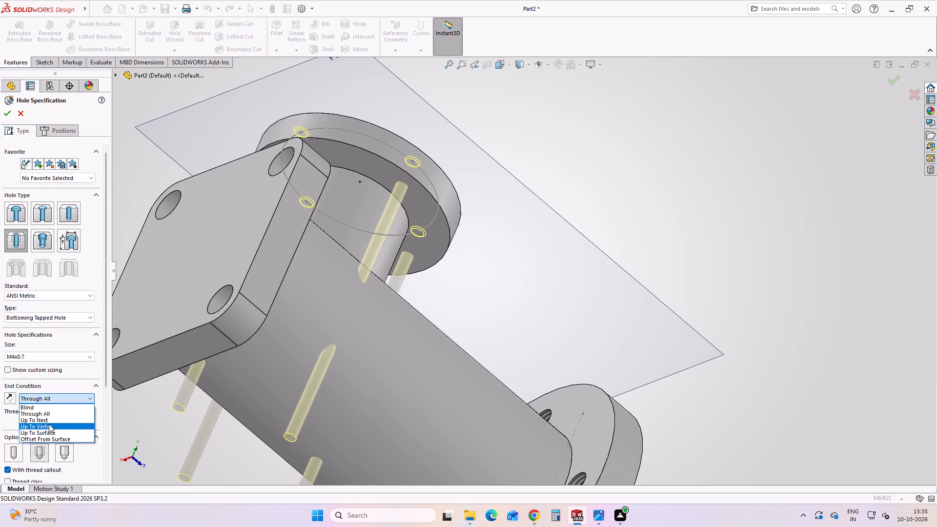
click(49, 422)
middle_drag(370, 270, 314, 342)
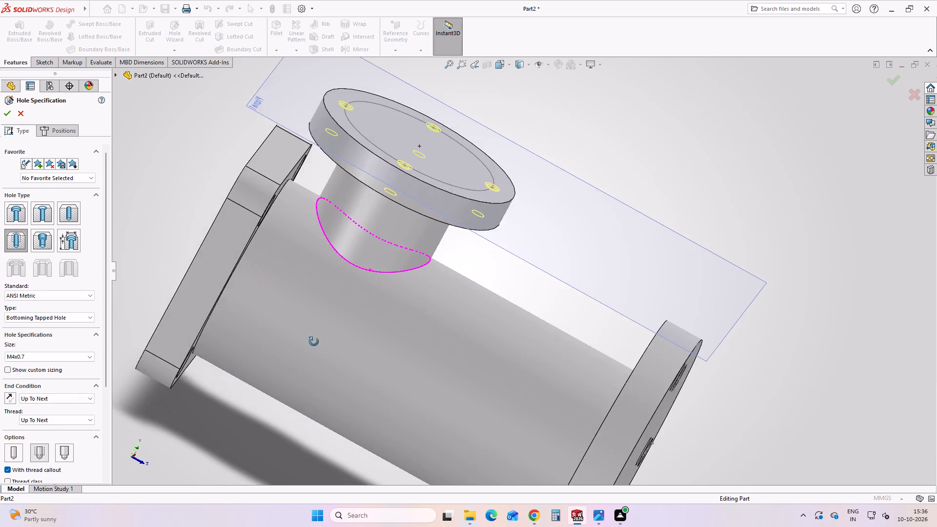
middle_drag(314, 342, 332, 270)
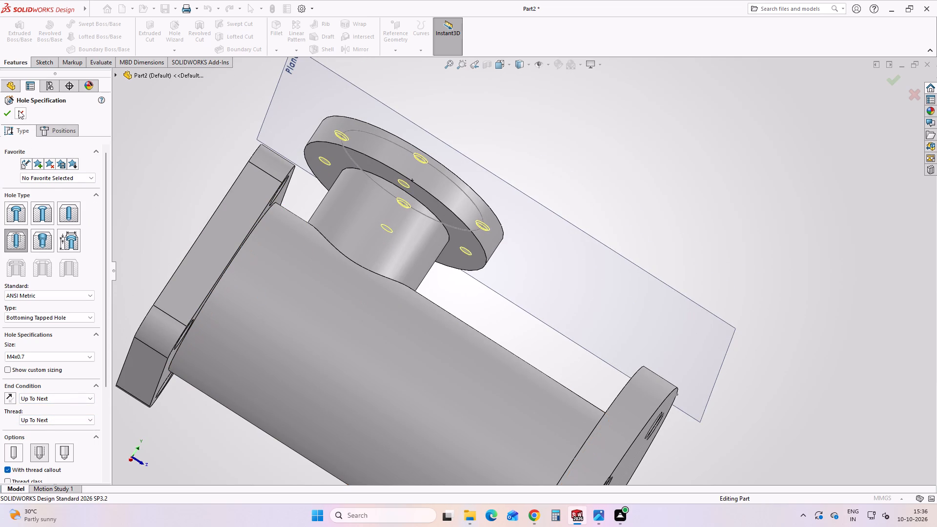
click(9, 113)
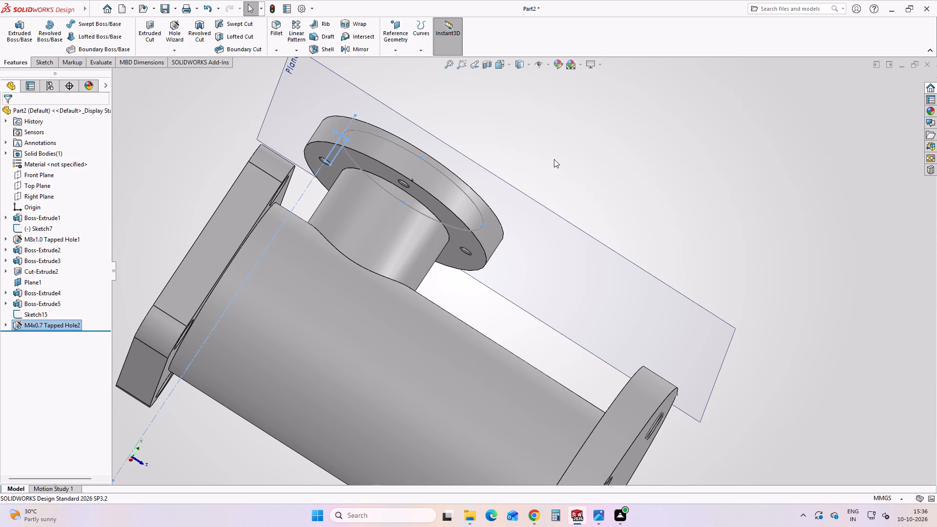
click(554, 159)
Hide the sketch containing the 42 mm circle on the round flange.
middle_drag(527, 168, 467, 249)
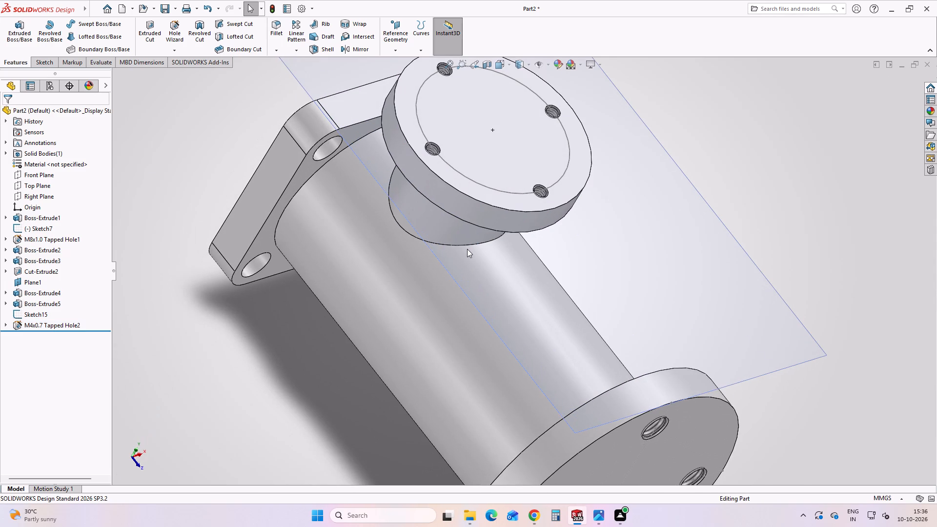
scroll(467, 249, up, 4)
scroll(545, 160, down, 3)
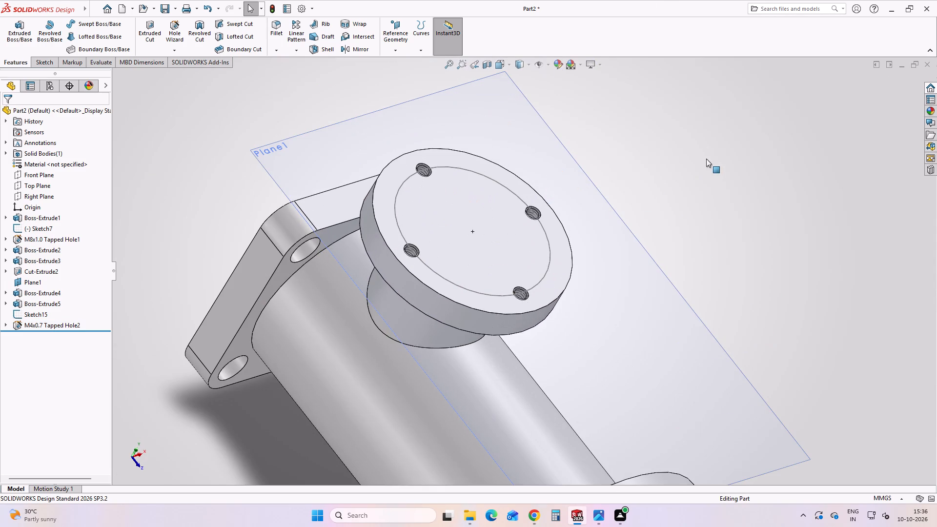
click(706, 159)
middle_drag(485, 315, 455, 309)
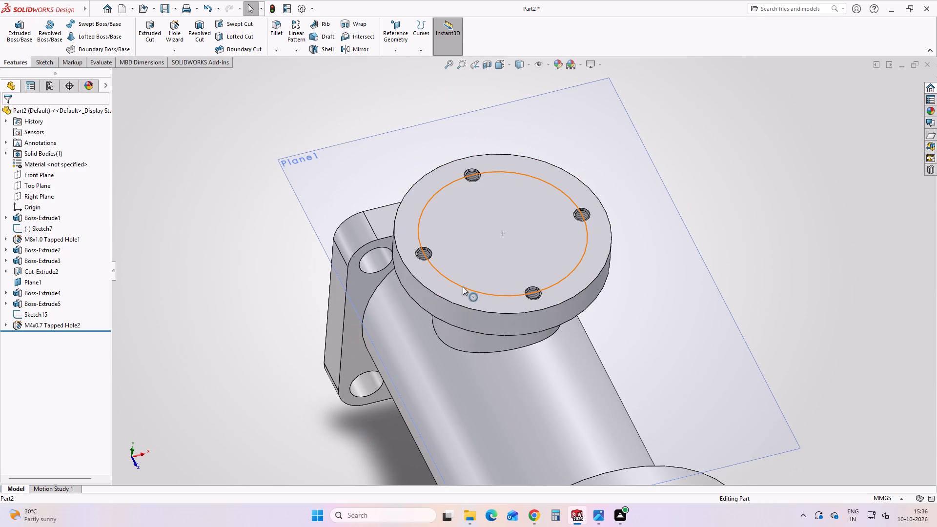
click(463, 286)
click(508, 260)
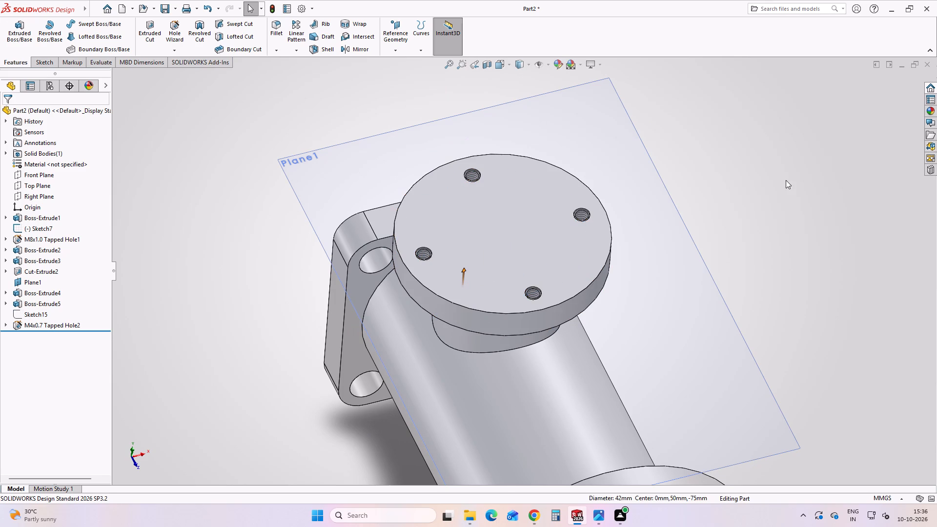
click(786, 180)
Examine the part and its flange holes from several angles and compare them with the 01-Body drawing.
scroll(559, 260, up, 3)
scroll(553, 263, down, 2)
middle_drag(531, 310, 537, 266)
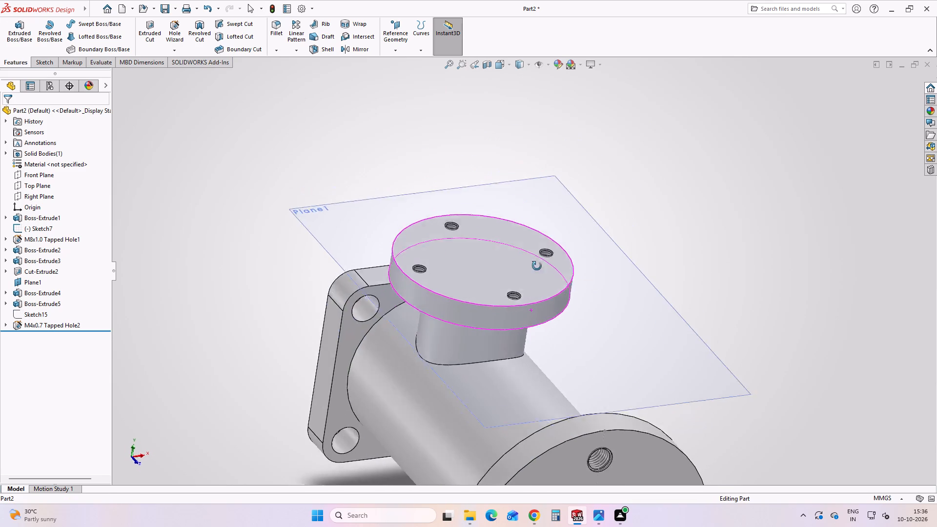
middle_drag(537, 266, 522, 228)
scroll(535, 306, up, 3)
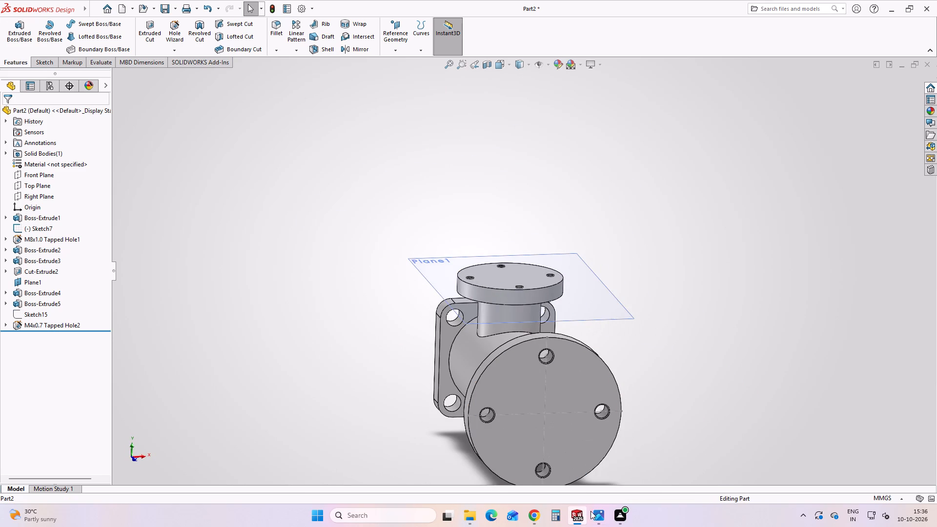
click(512, 481)
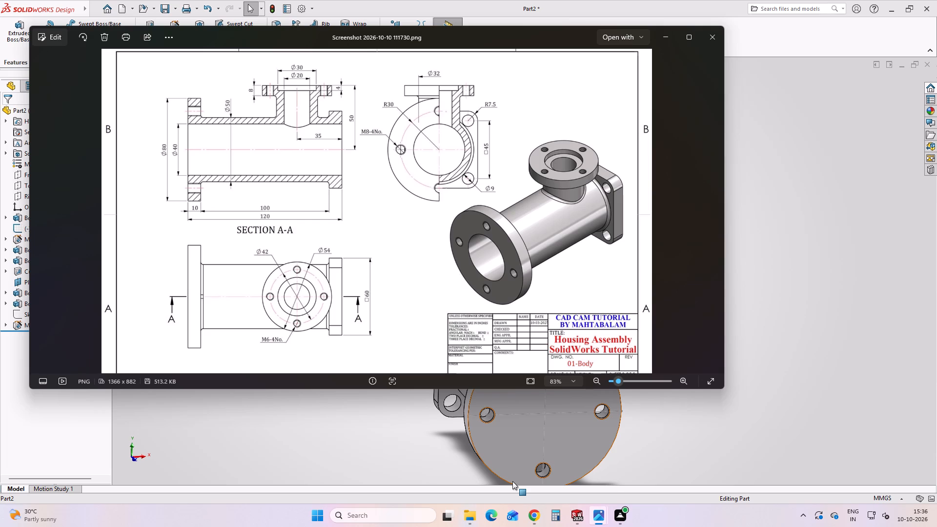
click(873, 226)
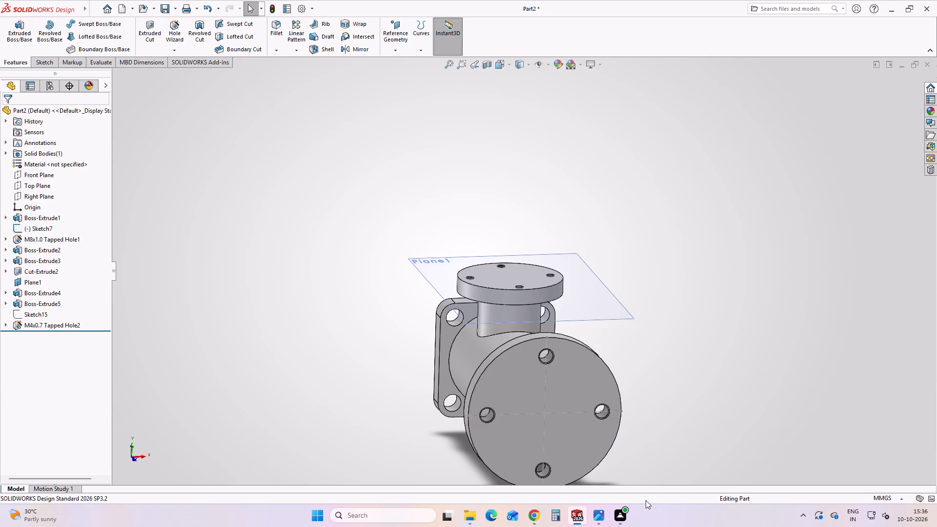
click(745, 319)
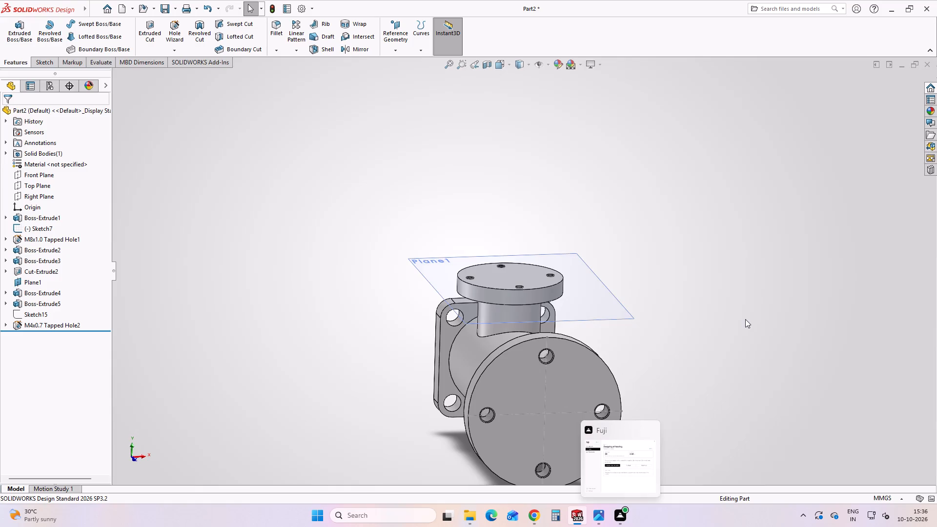
scroll(500, 286, down, 2)
middle_drag(502, 285, 630, 298)
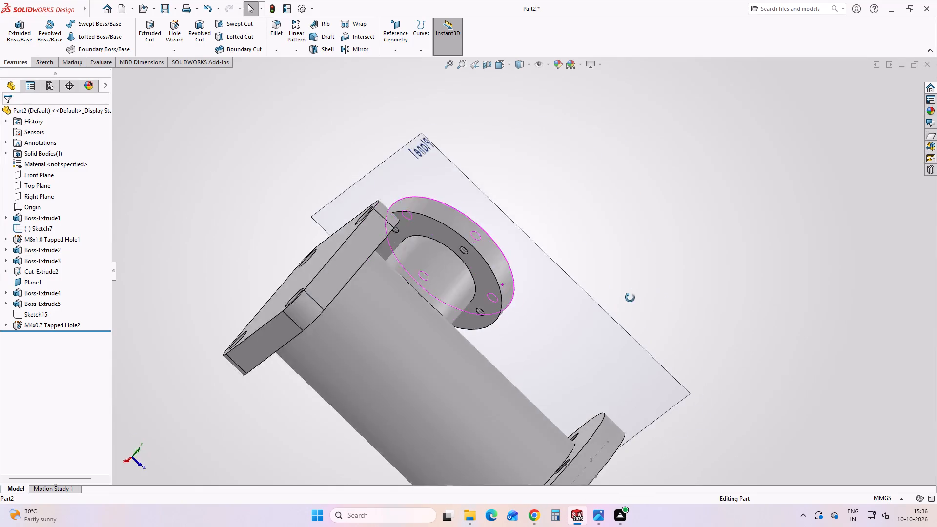
middle_drag(630, 298, 599, 352)
scroll(599, 352, up, 3)
middle_drag(559, 316, 526, 354)
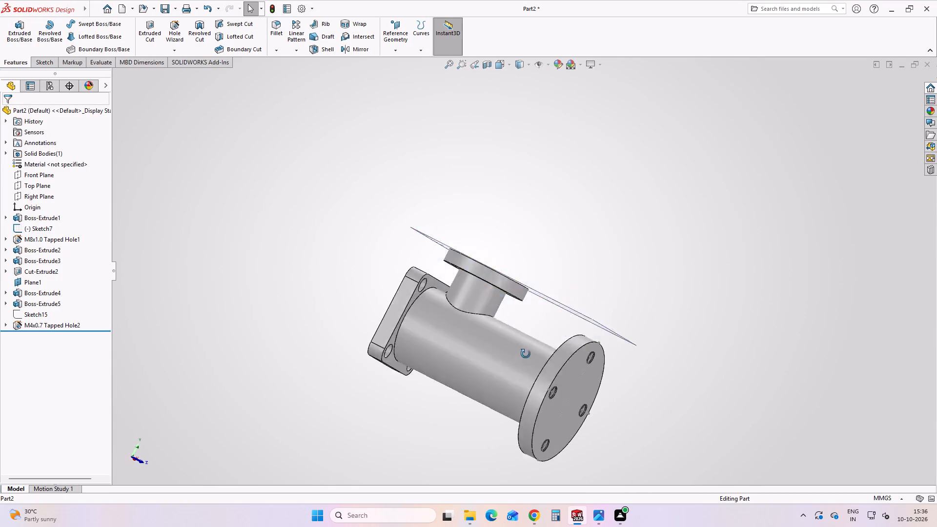
middle_drag(526, 354, 496, 369)
scroll(494, 290, down, 4)
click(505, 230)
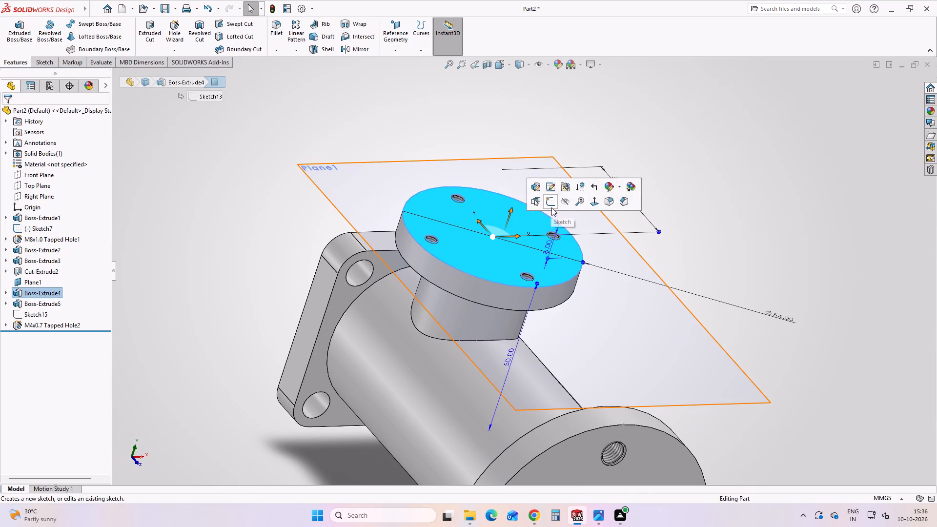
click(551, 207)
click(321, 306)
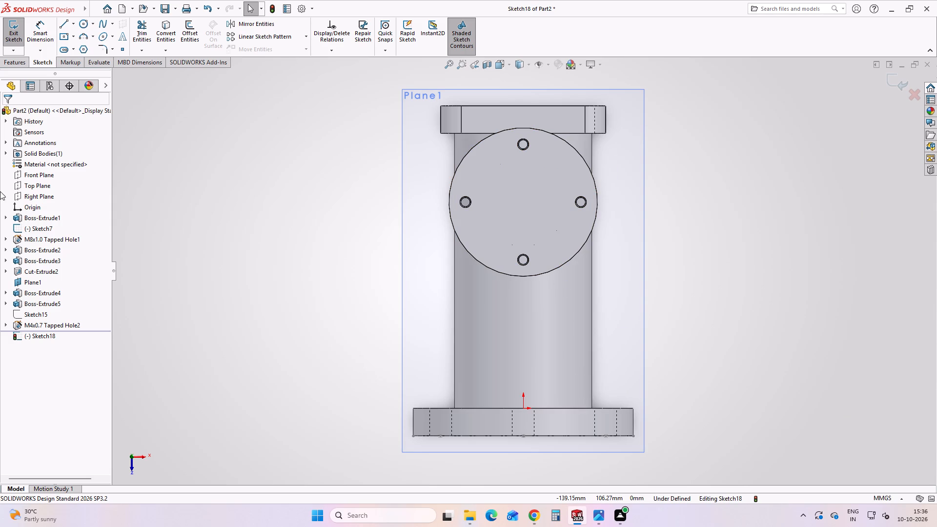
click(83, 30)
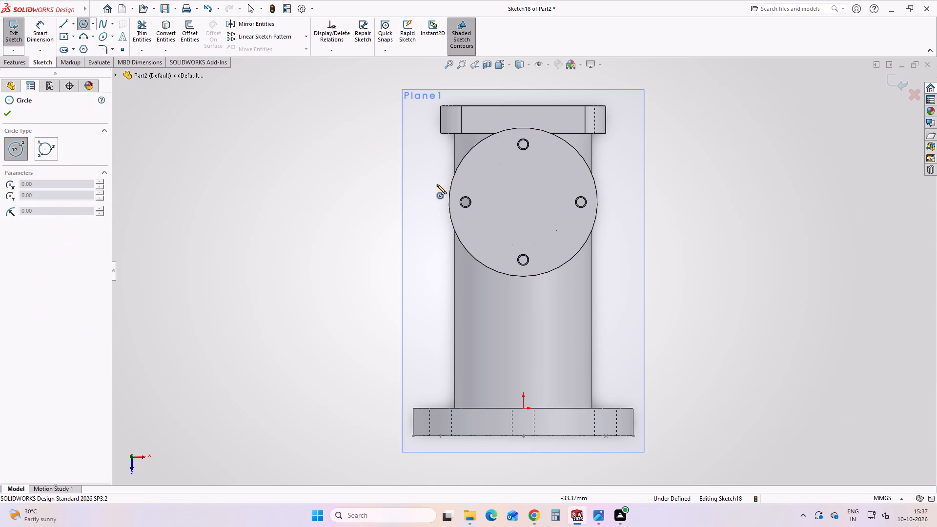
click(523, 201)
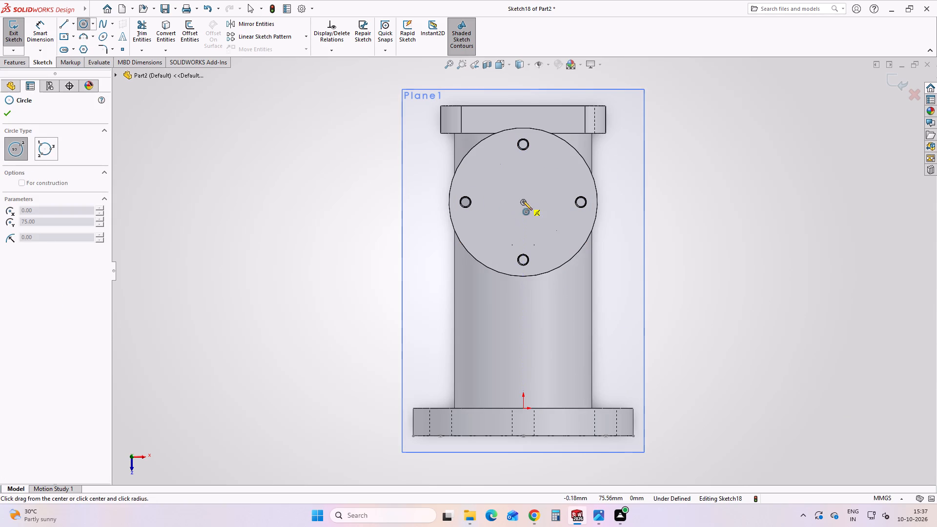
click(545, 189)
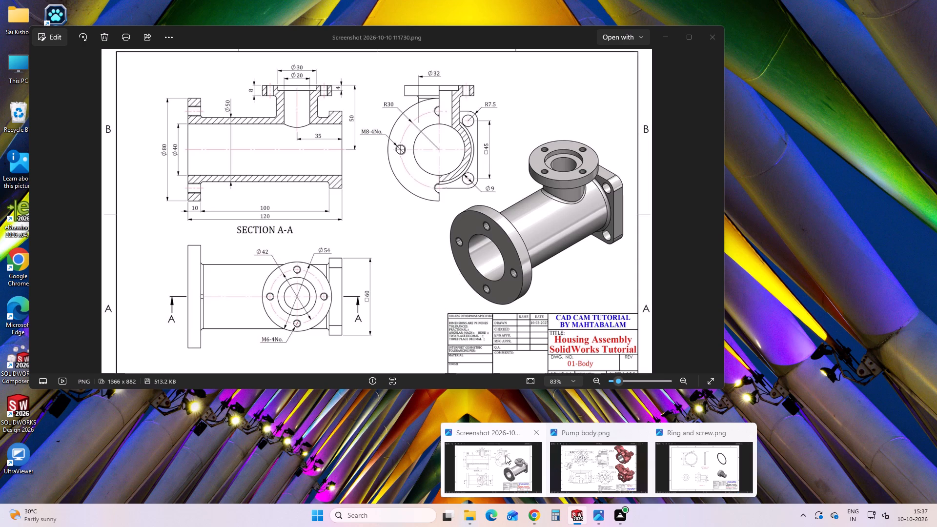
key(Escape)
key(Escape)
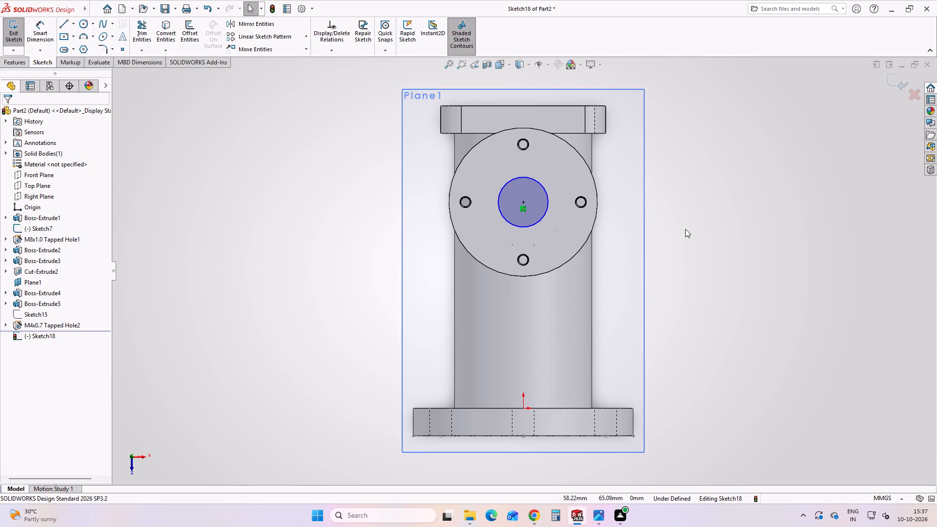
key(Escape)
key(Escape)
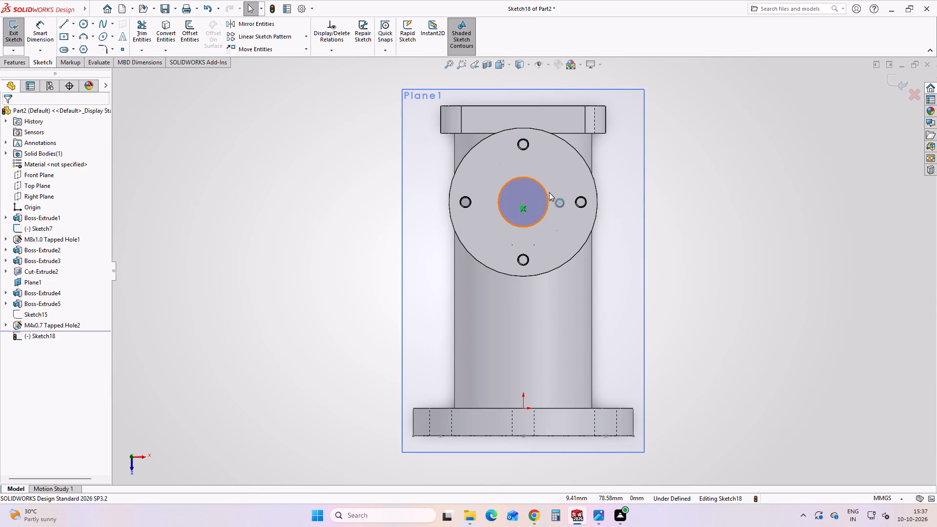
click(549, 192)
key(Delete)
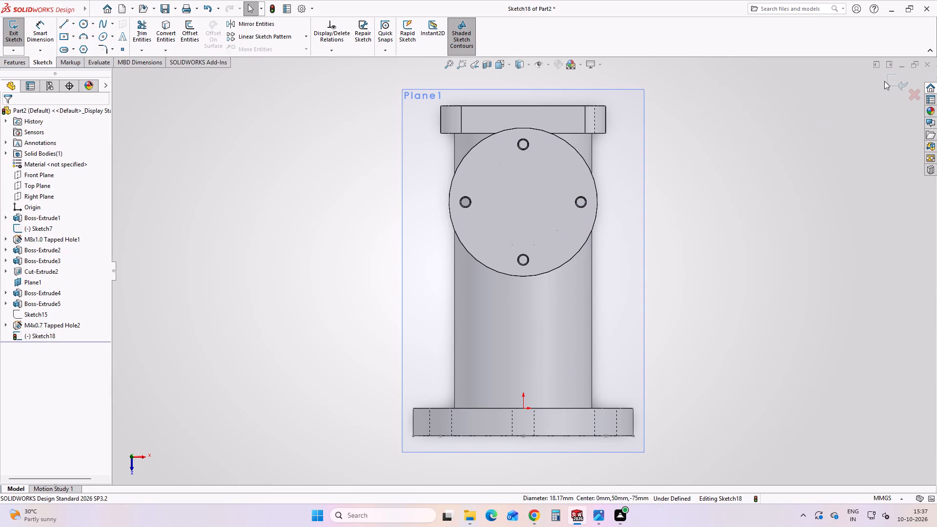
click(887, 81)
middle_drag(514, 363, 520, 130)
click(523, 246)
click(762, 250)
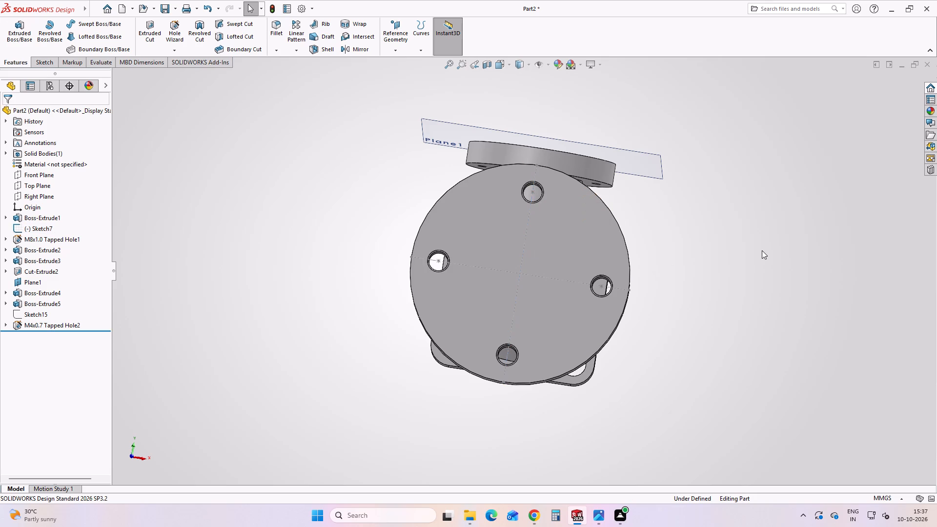
Start a sketch on the front face of the large round flange and draw a circle about 37 mm in diameter centred on the origin.
click(608, 225)
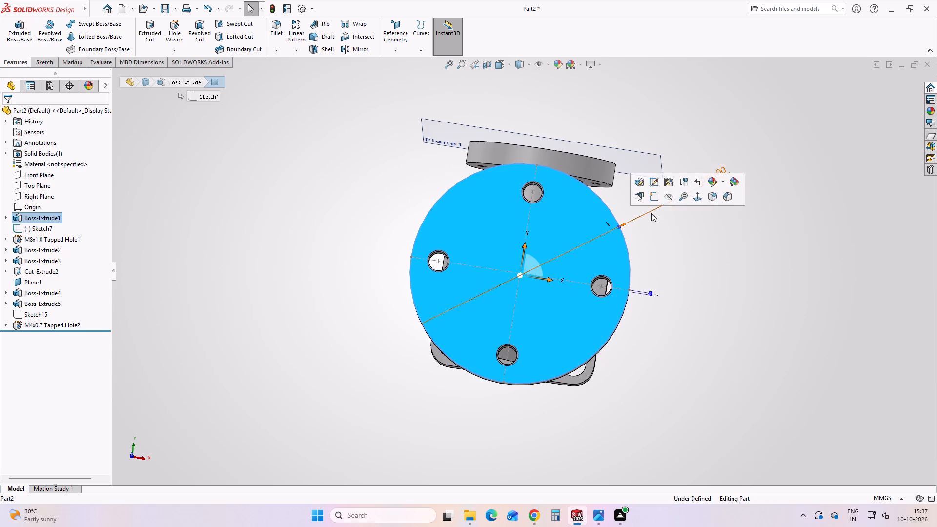
click(657, 200)
click(778, 255)
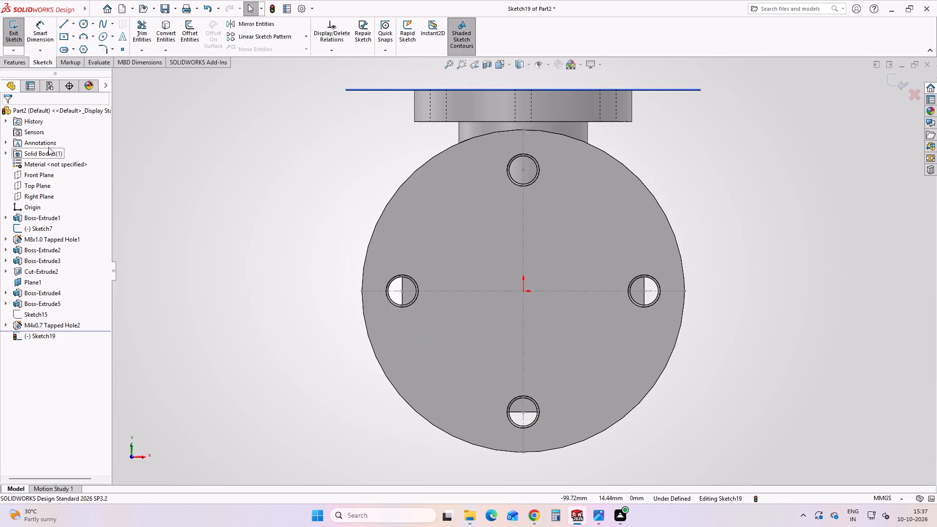
click(83, 24)
click(522, 292)
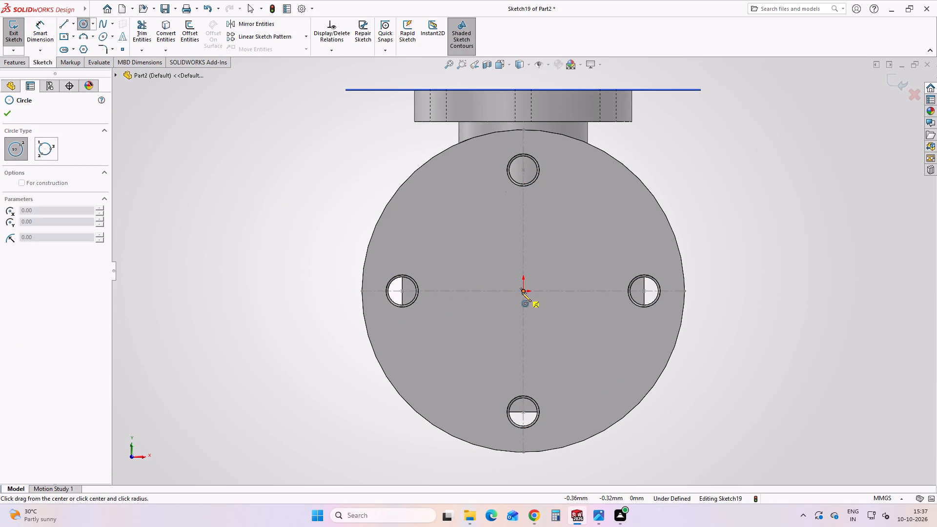
click(589, 254)
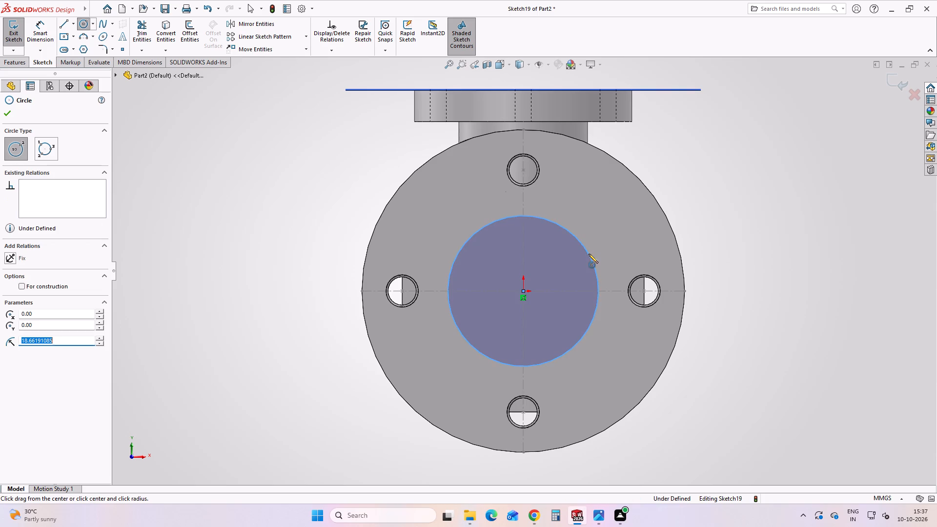
Dimension the circle's diameter and set it to 40 mm, checking the bore size on the 01-Body drawing.
middle_drag(625, 439, 501, 452)
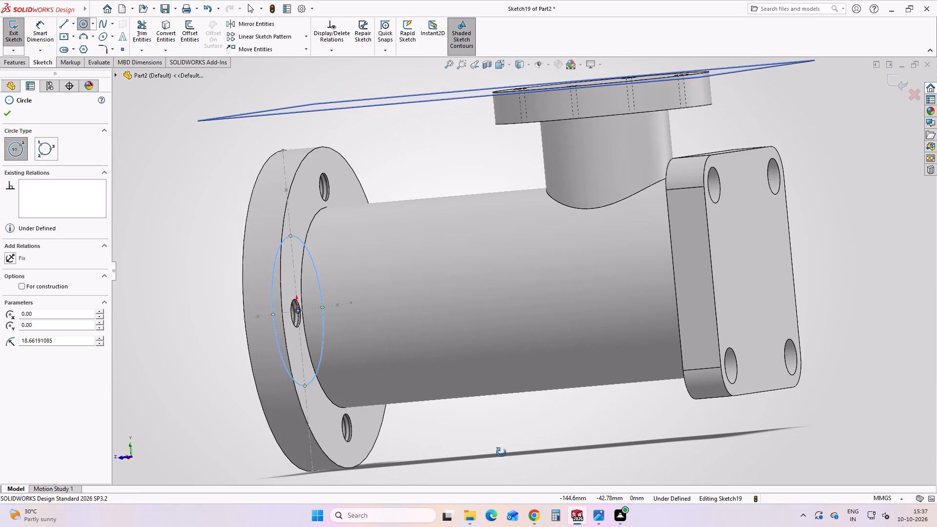
middle_drag(501, 452, 569, 433)
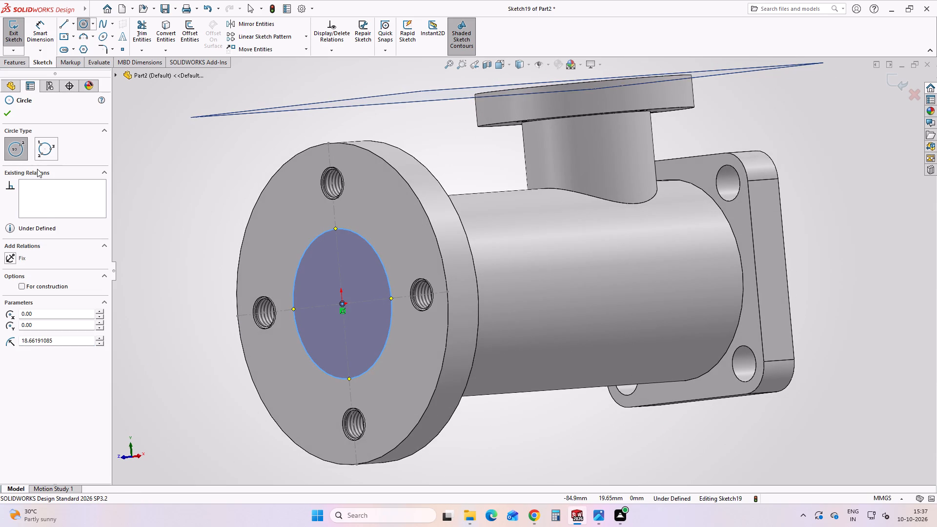
click(46, 25)
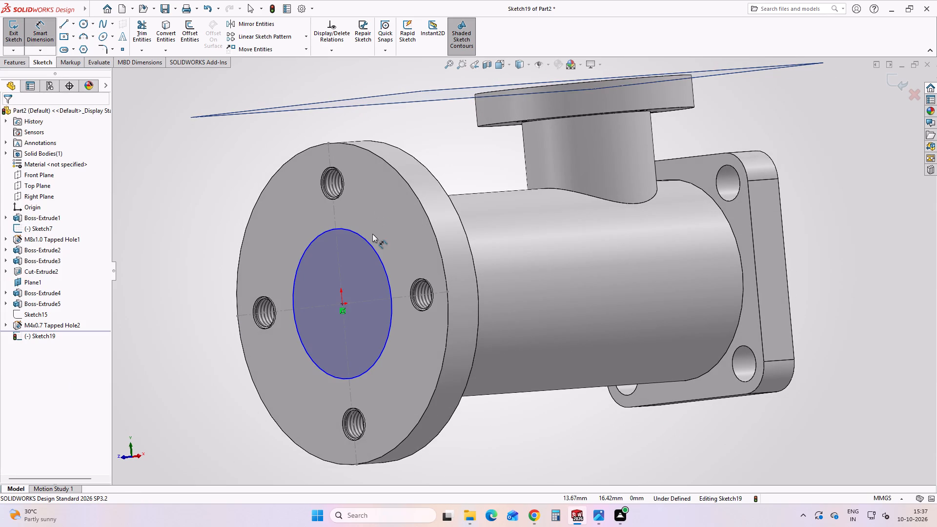
click(371, 244)
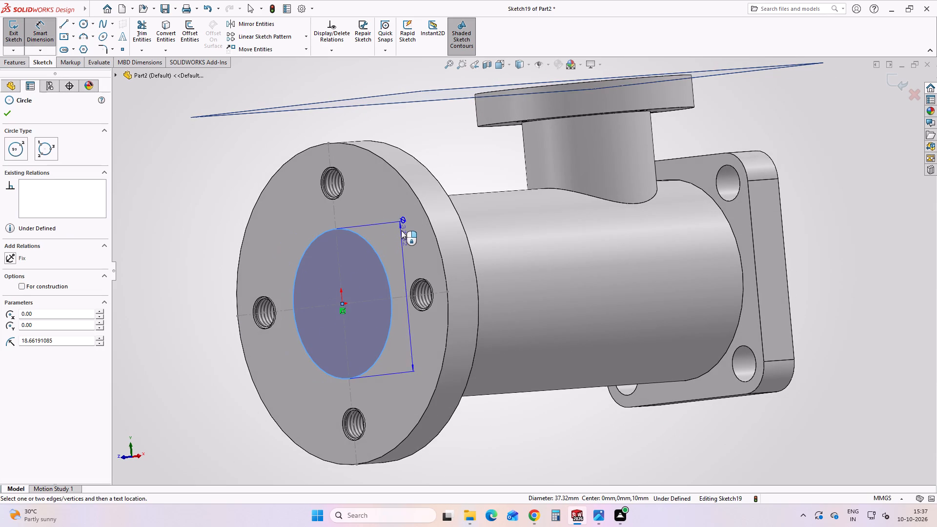
middle_drag(420, 204, 510, 202)
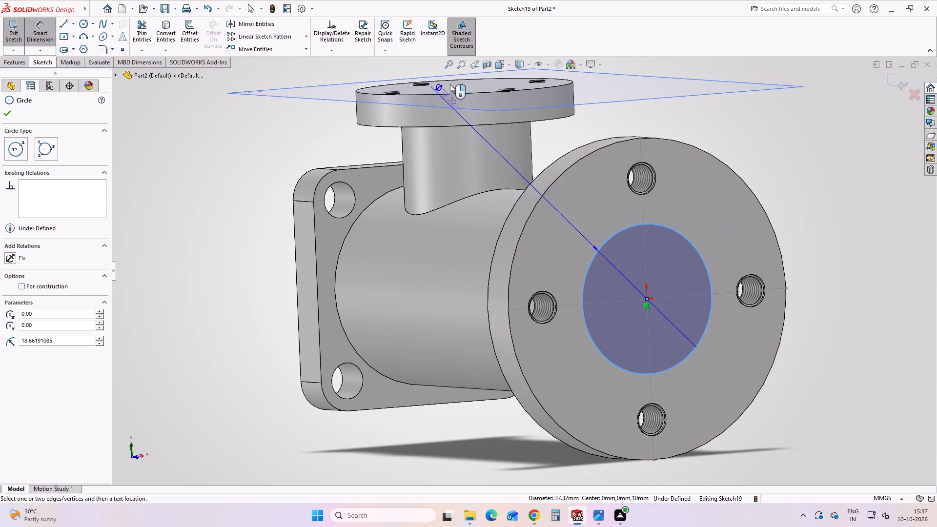
click(498, 69)
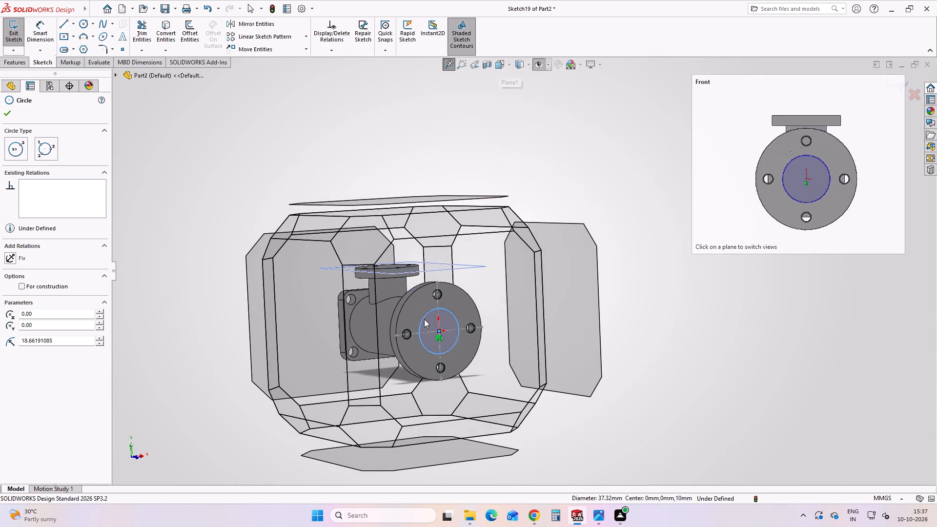
click(445, 320)
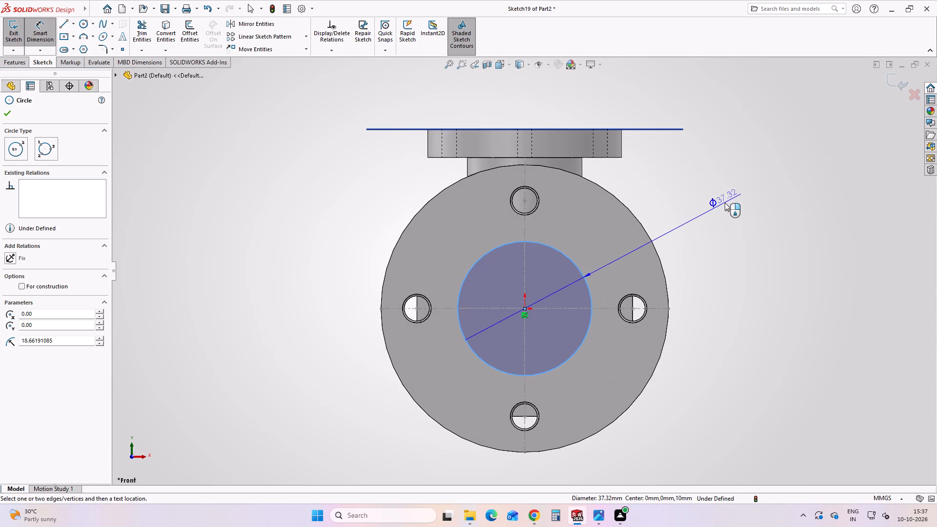
click(725, 203)
click(595, 526)
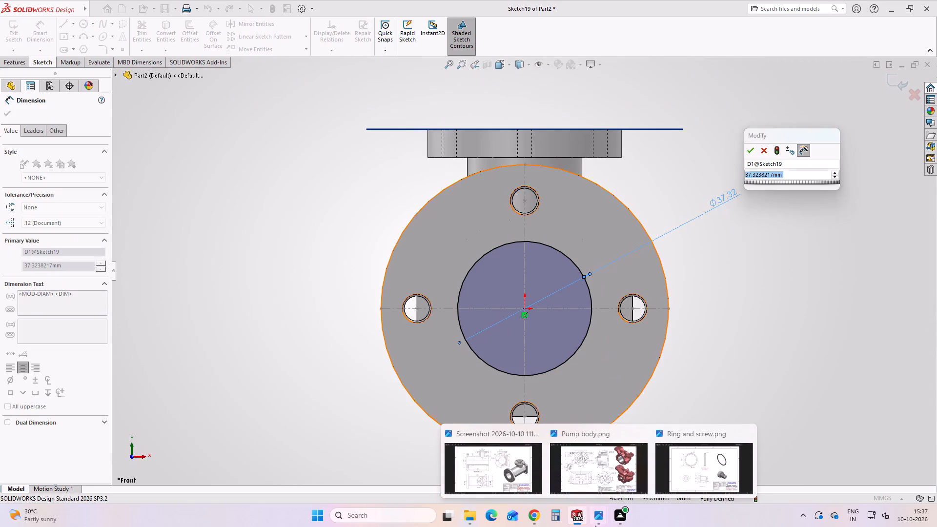
click(517, 472)
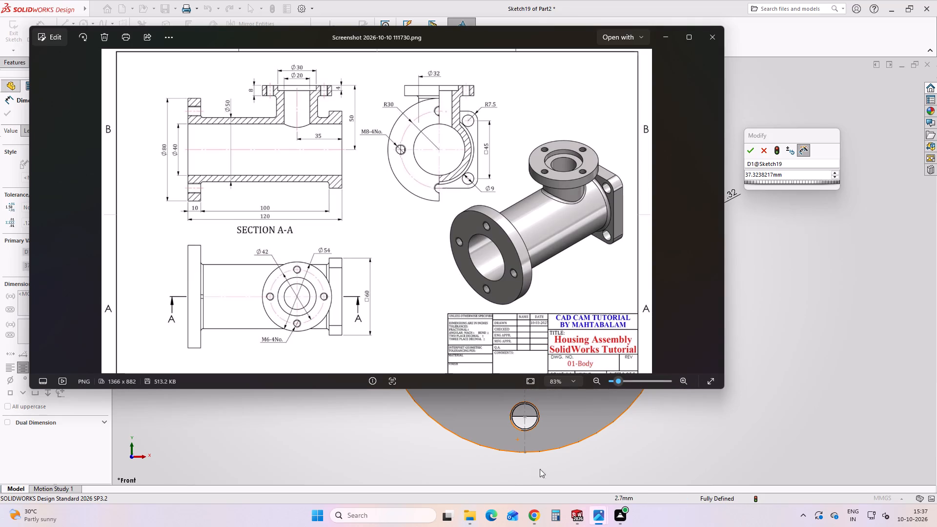
click(659, 473)
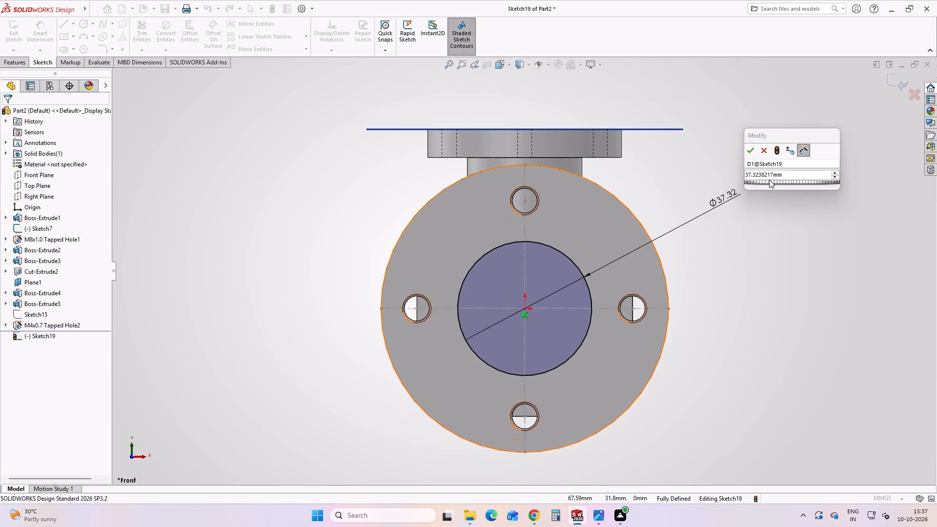
click(769, 180)
click(768, 174)
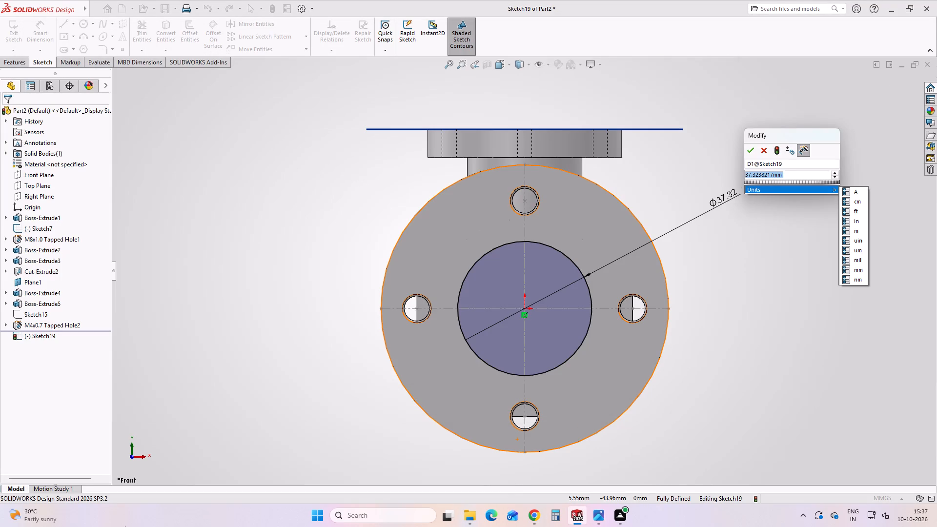
text(40)
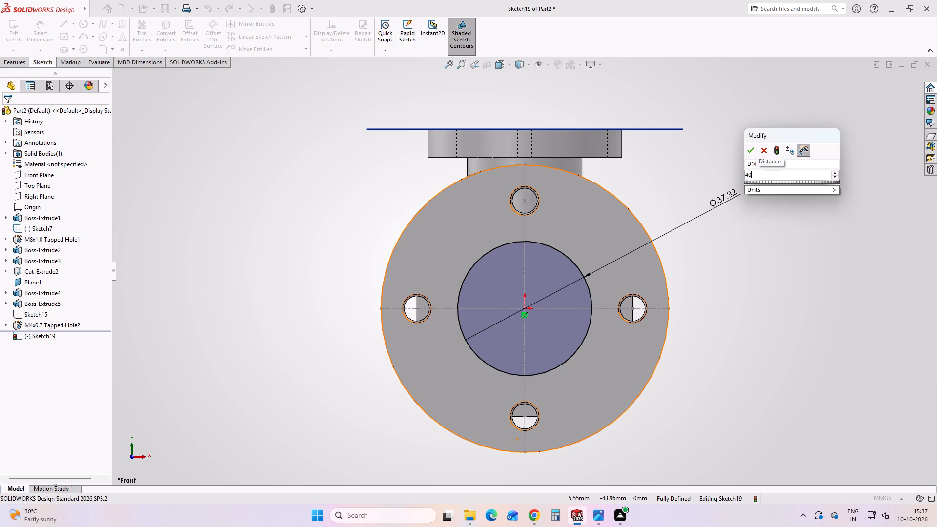
key(Return)
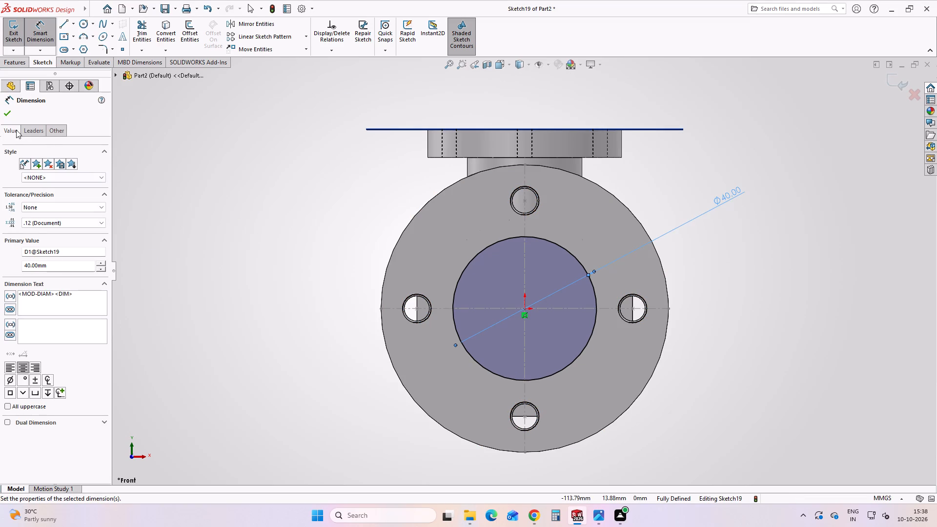
click(2, 105)
click(6, 112)
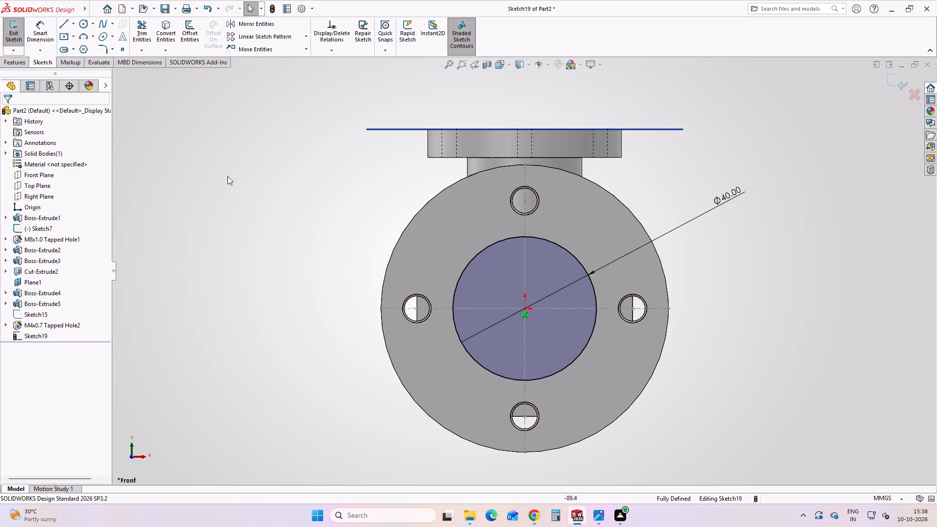
click(242, 182)
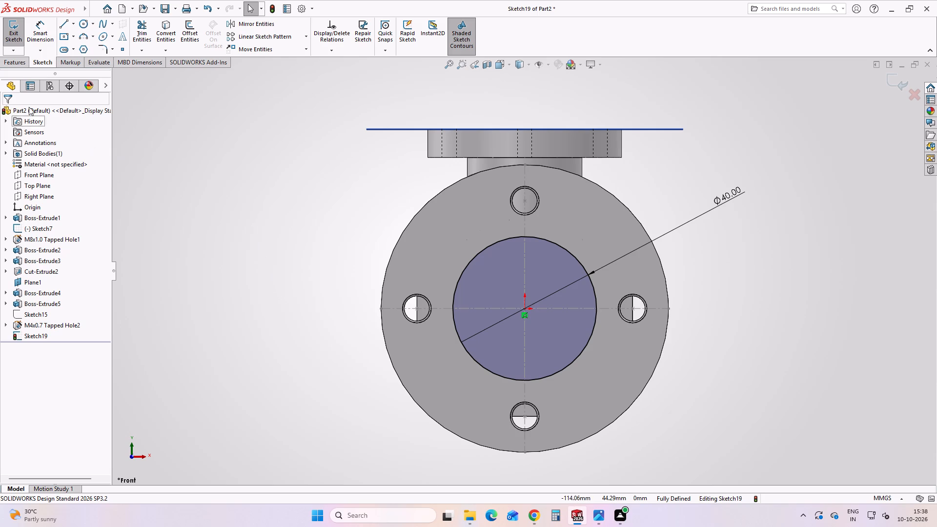
Extrude-cut the 40 mm circle with the Through All end condition to bore through the flanges and main tube.
click(20, 65)
click(152, 25)
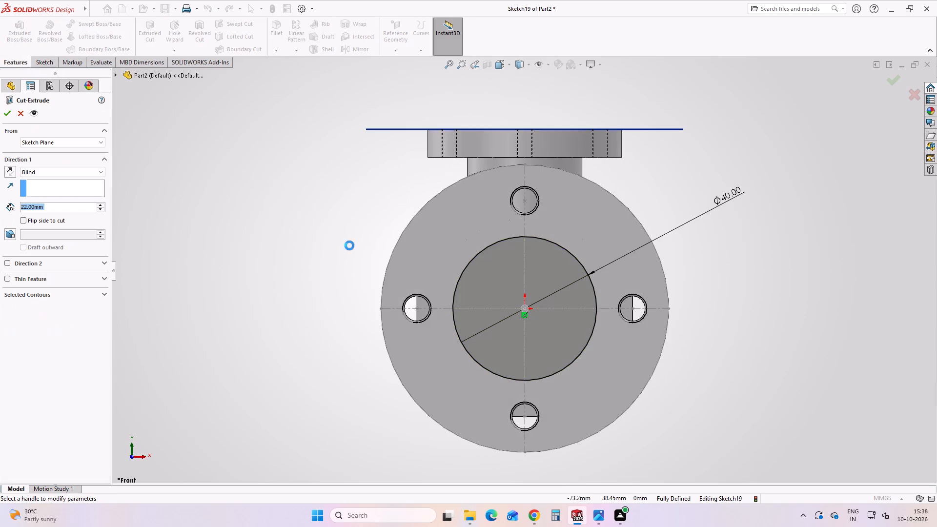
scroll(496, 357, up, 1)
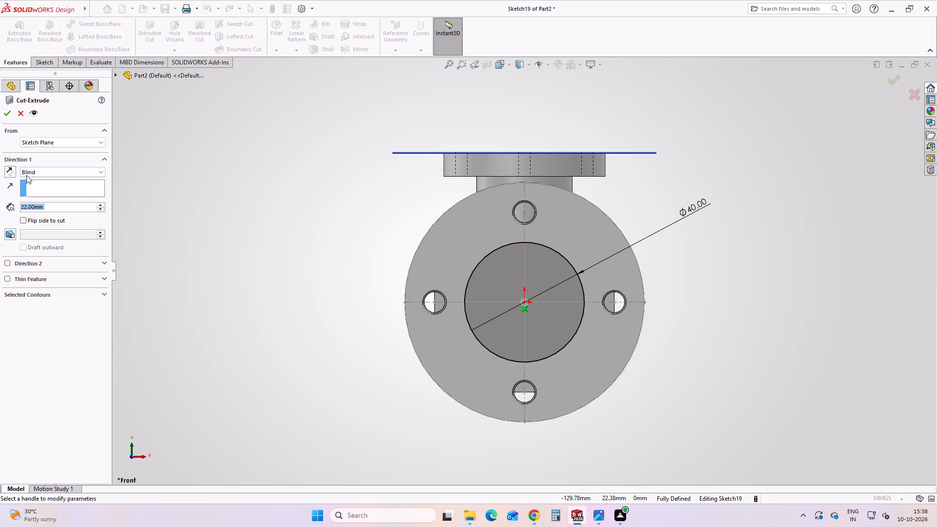
click(26, 175)
click(27, 185)
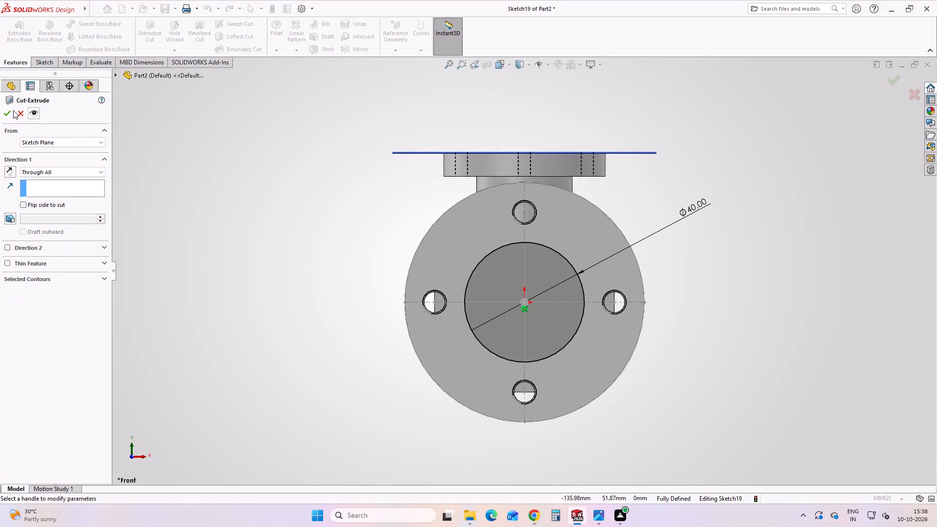
click(4, 111)
click(256, 203)
middle_drag(544, 276, 491, 298)
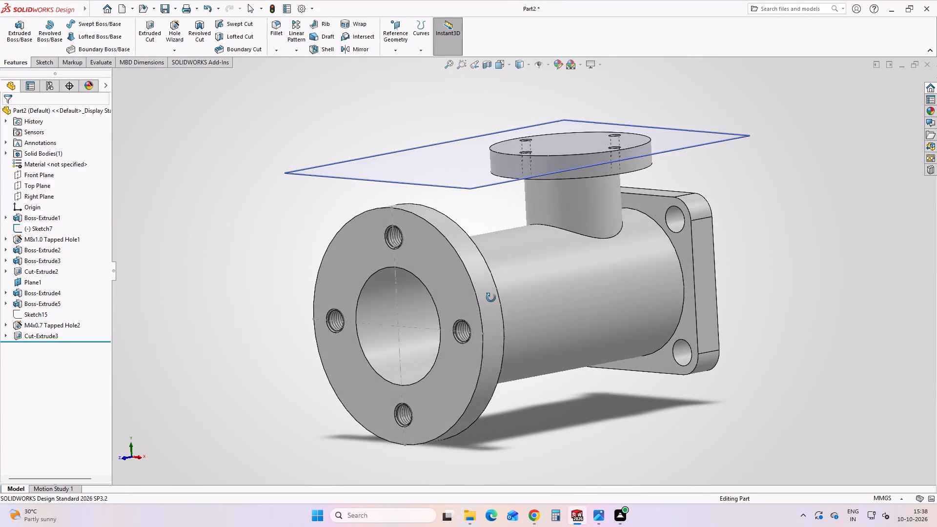
middle_drag(491, 298, 423, 360)
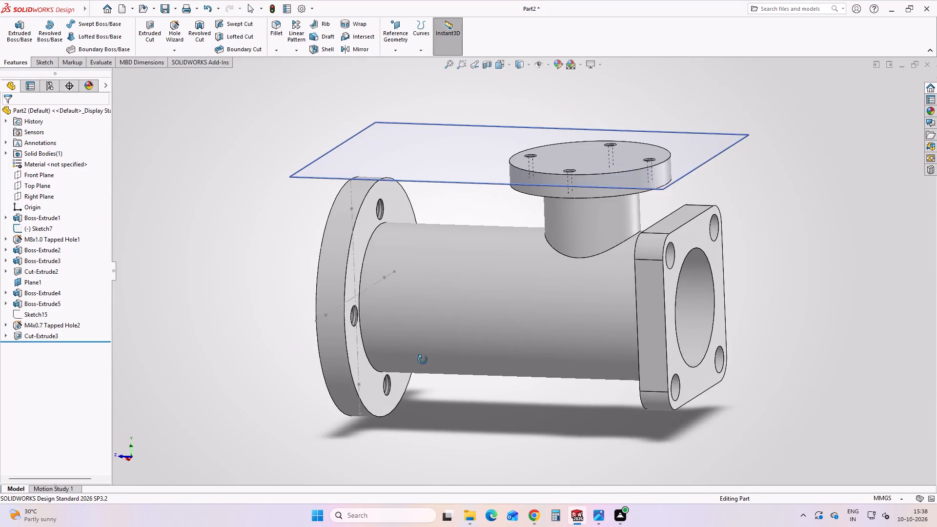
middle_drag(423, 360, 545, 350)
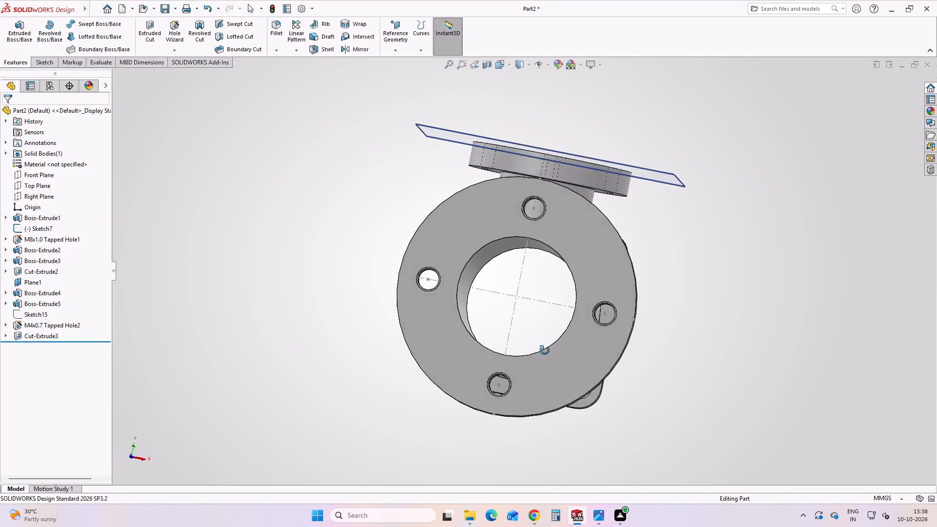
middle_drag(545, 350, 519, 408)
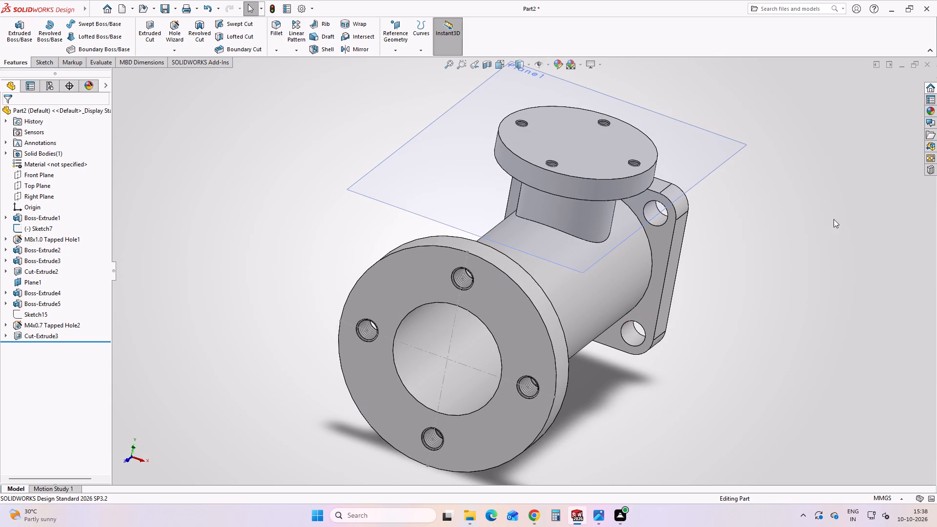
click(817, 224)
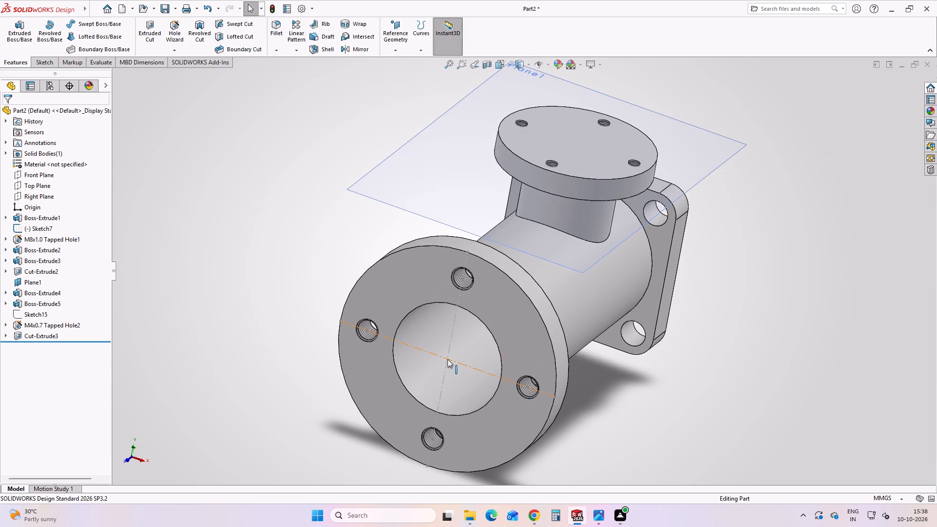
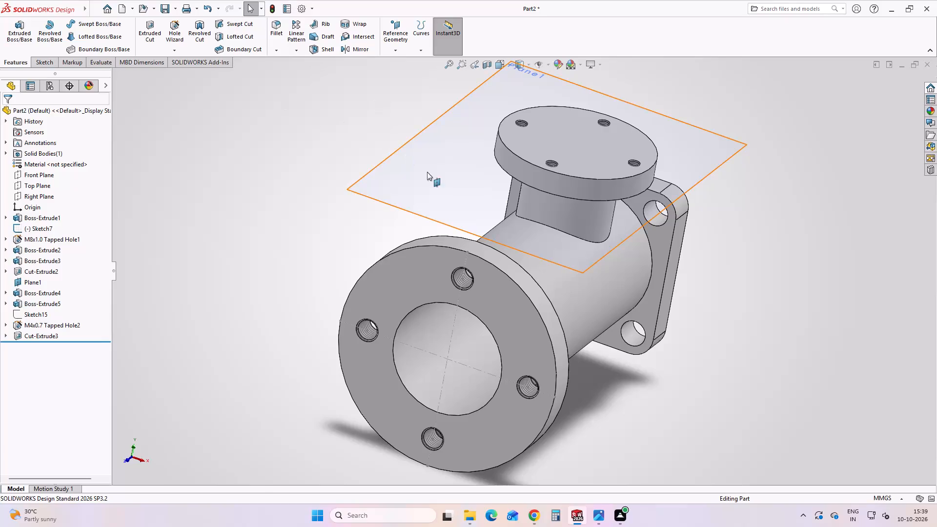
Start a constant-size fillet on the edges where the branch meets the main tube and the tube meets the large round flange.
click(237, 213)
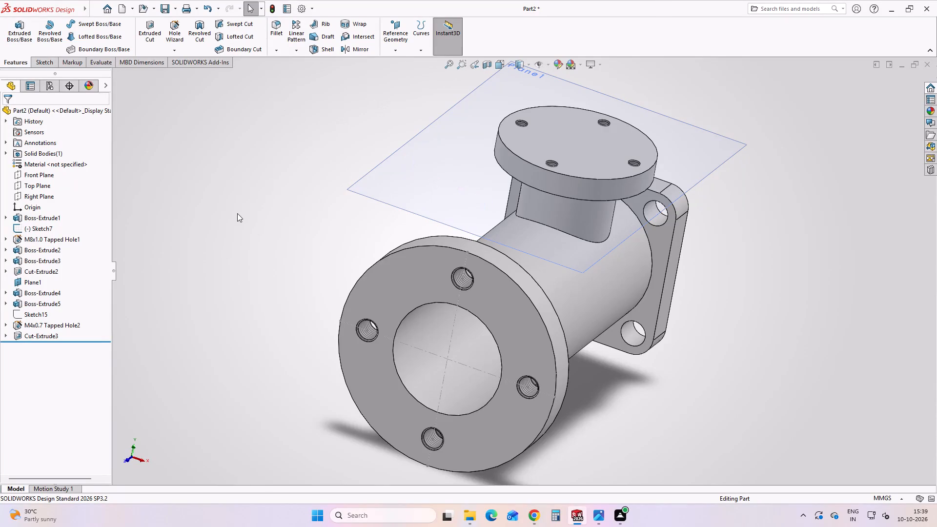
middle_drag(425, 292, 470, 225)
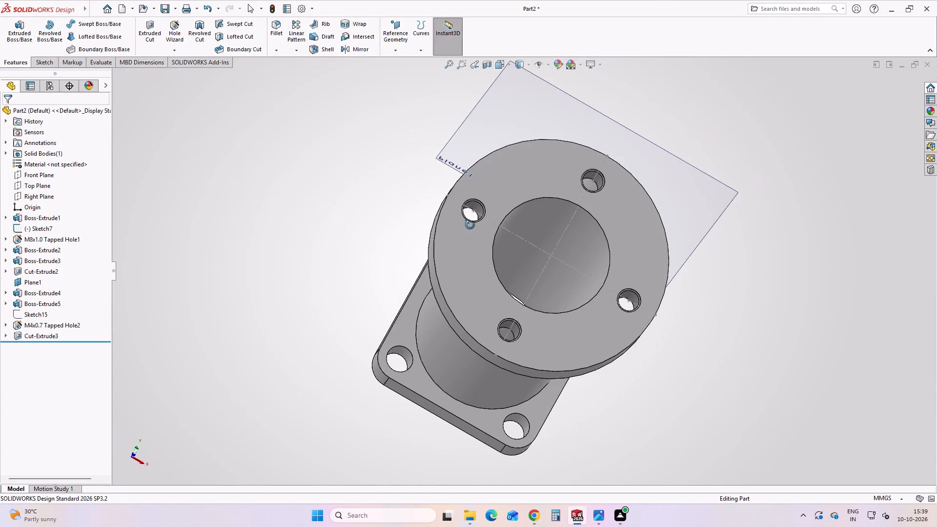
middle_drag(470, 225, 464, 283)
scroll(464, 283, up, 1)
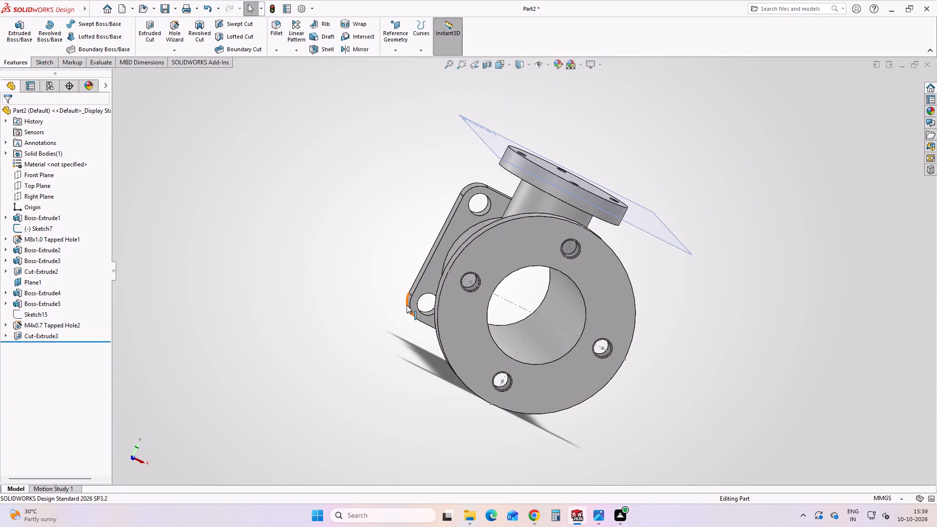
middle_drag(470, 238, 581, 273)
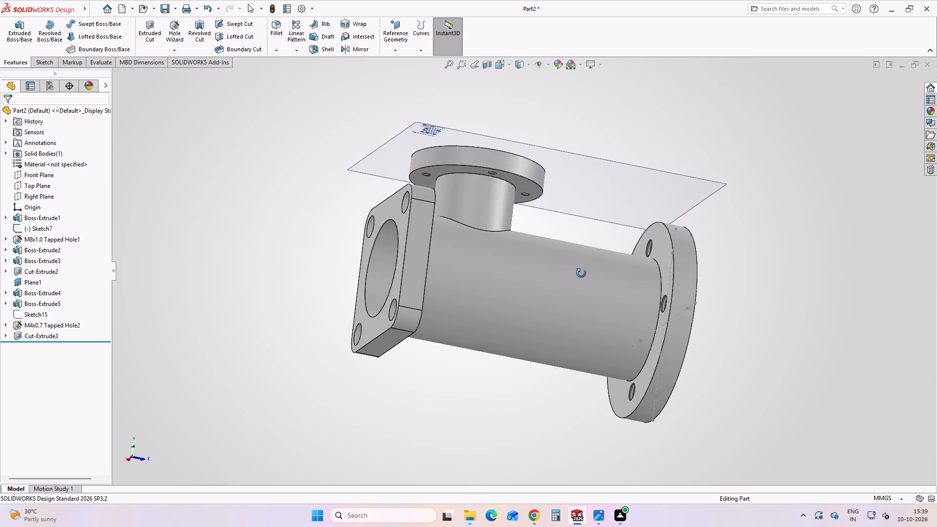
middle_drag(581, 273, 584, 364)
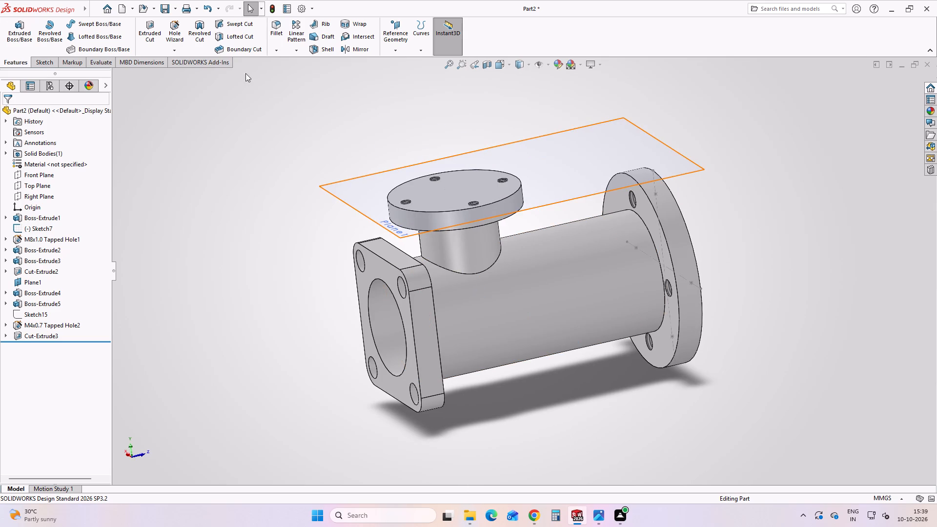
click(277, 47)
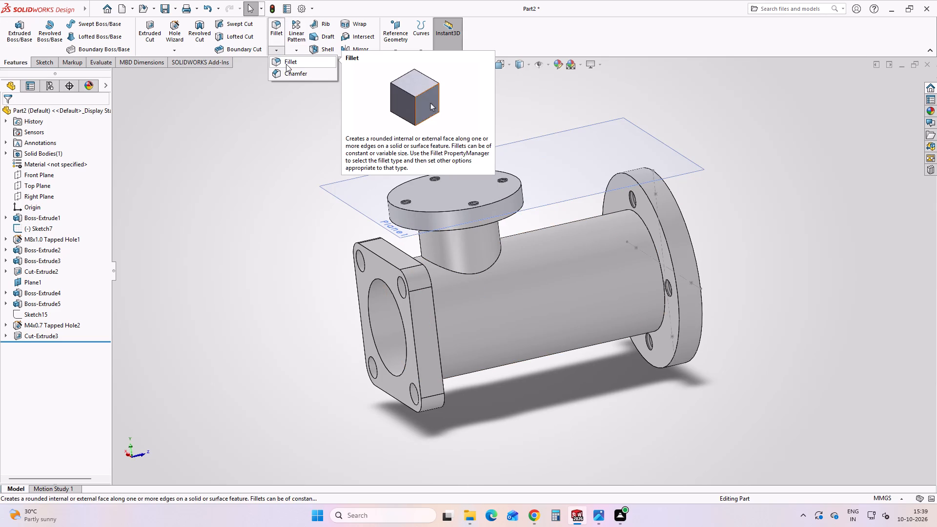
click(286, 64)
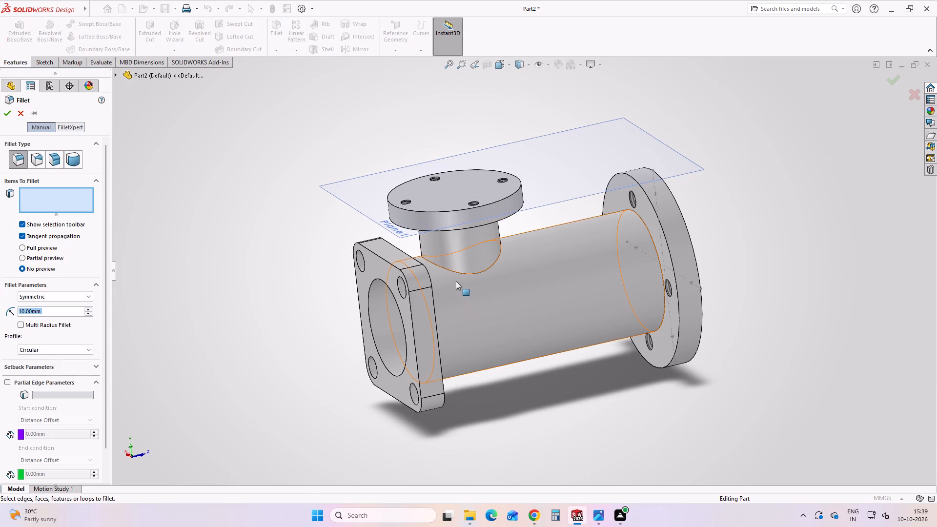
click(454, 271)
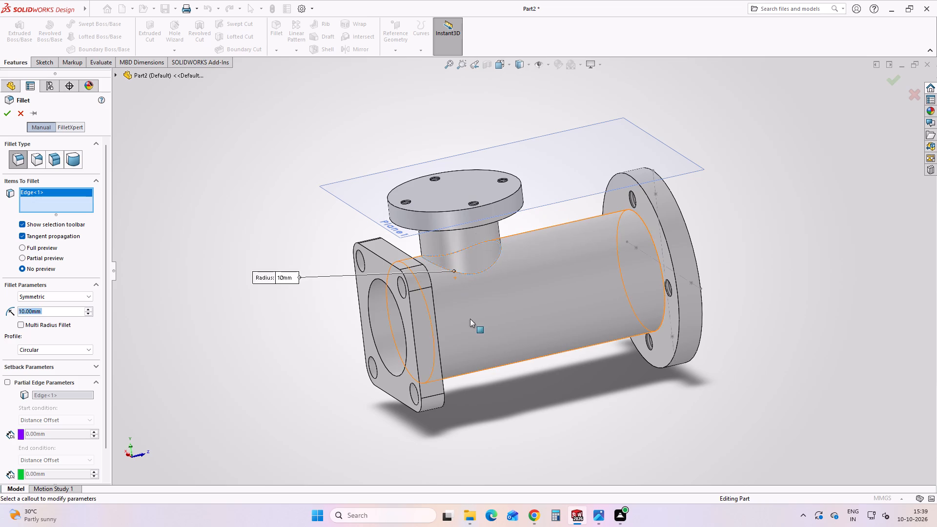
click(653, 243)
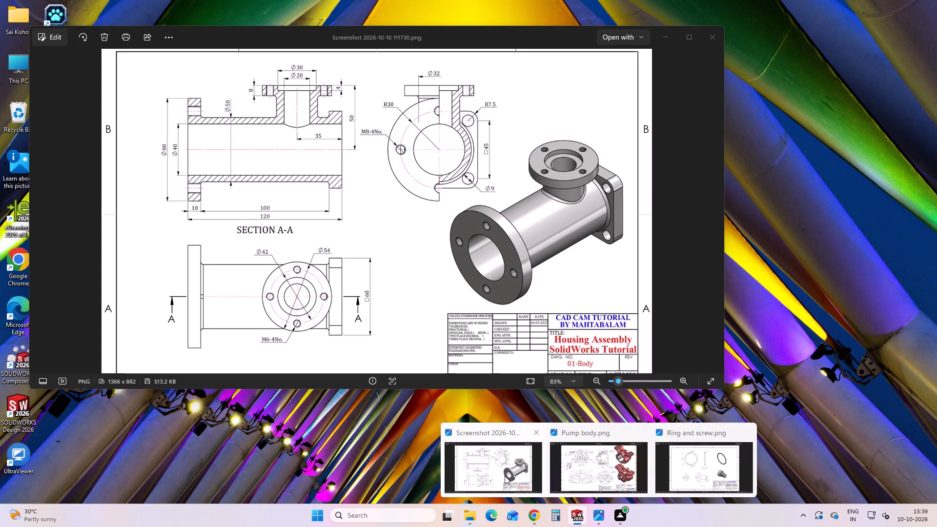
Look through the Housing Assembly drawings for the fillet radius, including the notes on the 05-Assembly sheet.
click(505, 476)
key(Left)
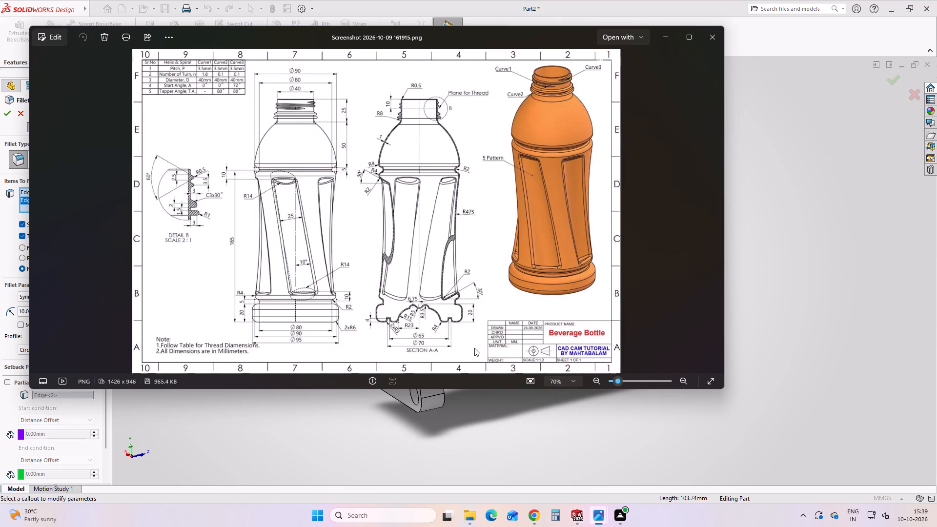
key(Left)
key(Right)
key(Right)
key(Right)
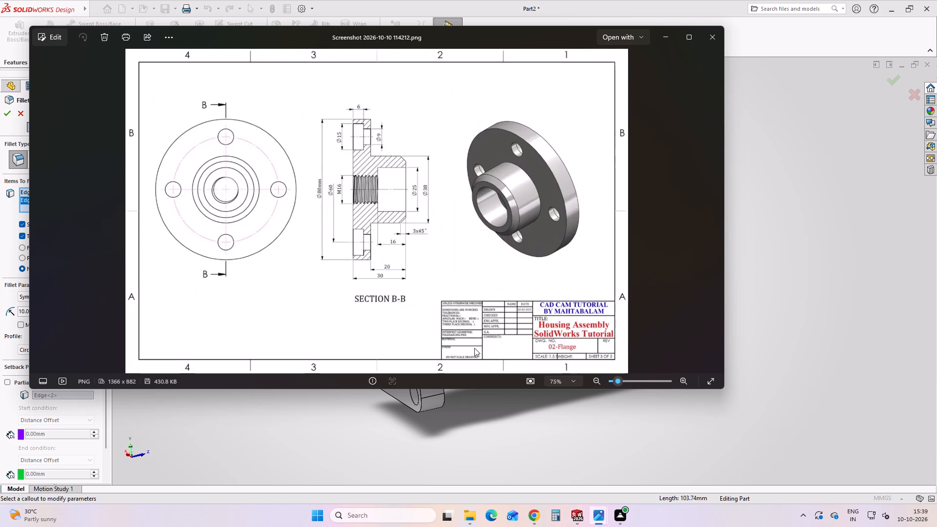
key(Right)
key(Right)
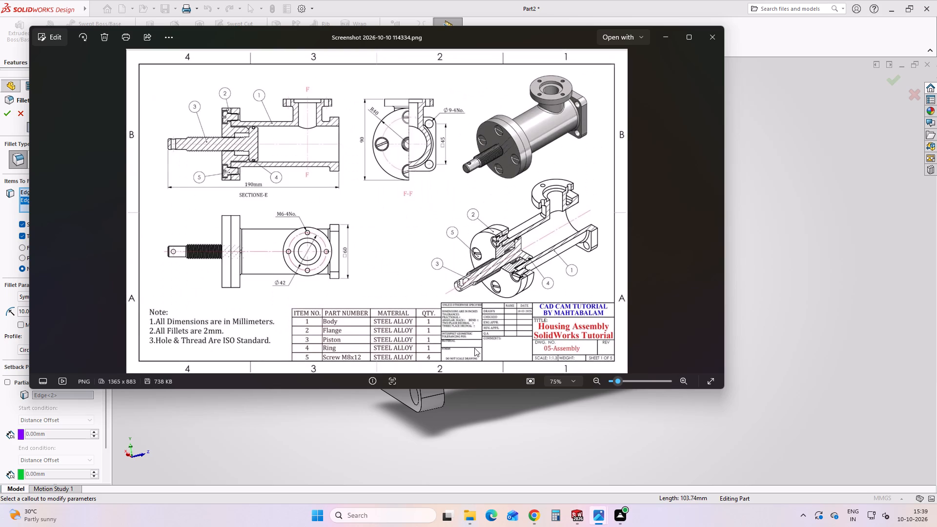
key(Left)
key(Left)
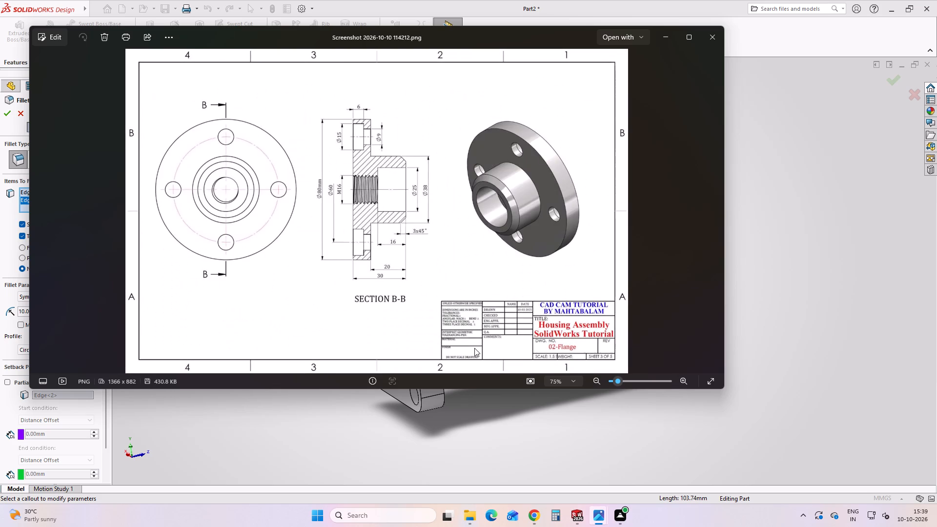
key(Left)
key(Left)
key(Right)
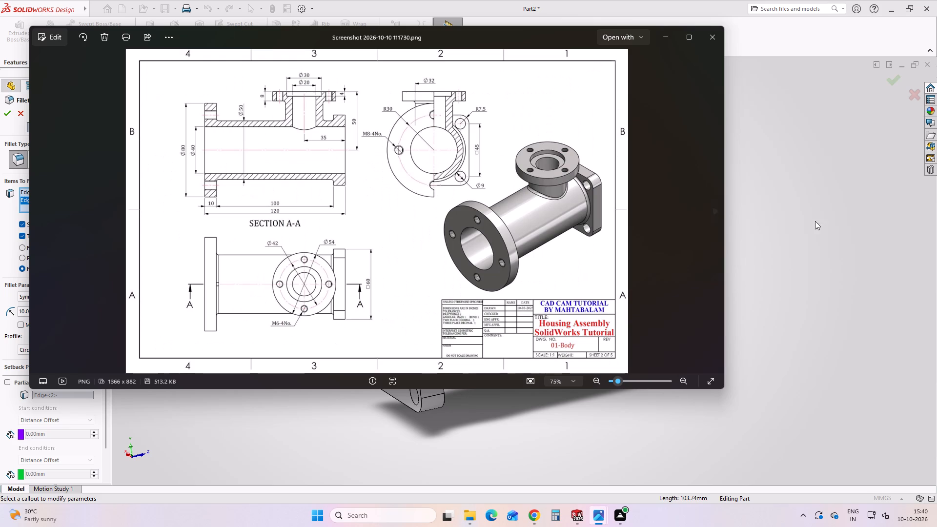
click(890, 203)
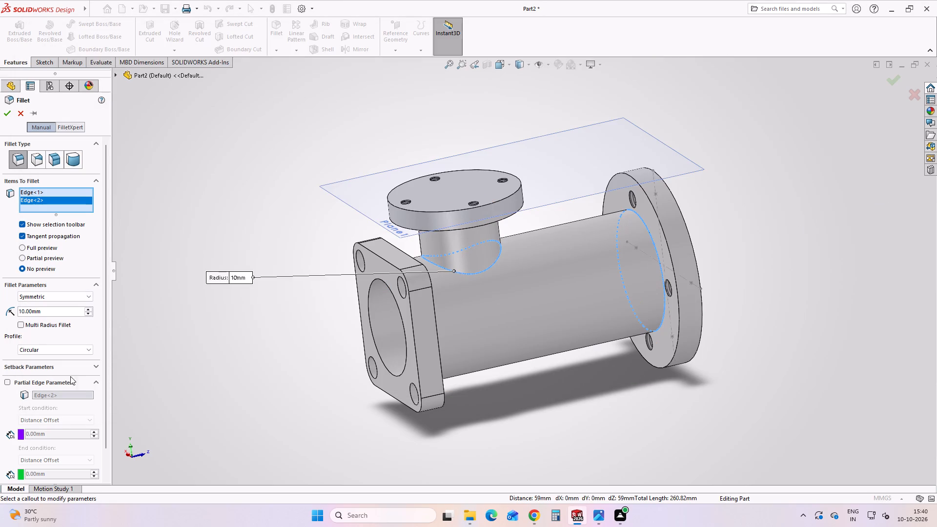
Add the edge between the main tube and the square flange to the fillet and apply a 2 mm radius.
middle_drag(445, 336, 409, 327)
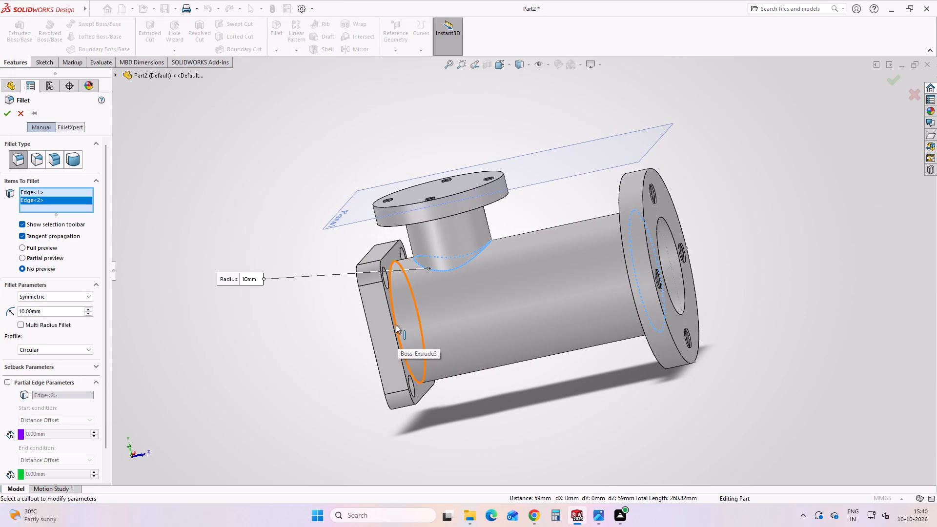
click(396, 324)
middle_drag(409, 348, 492, 346)
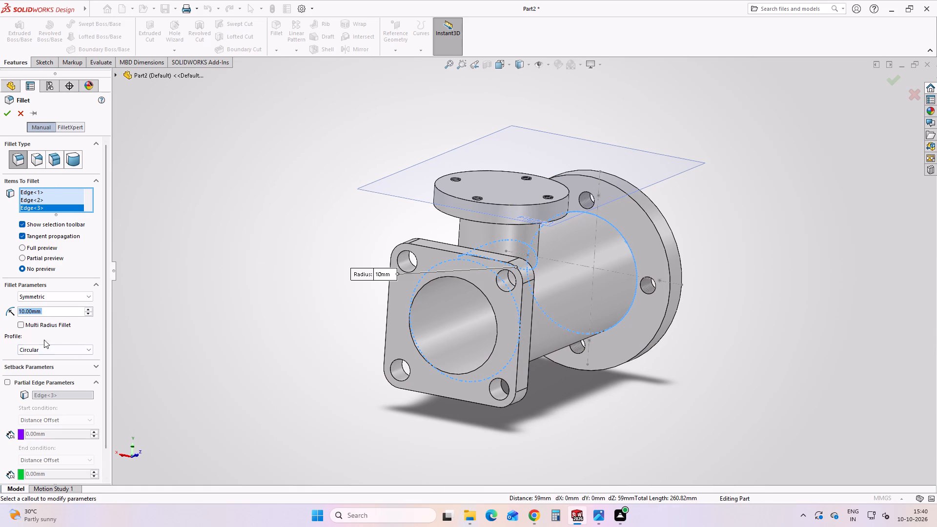
key(2)
key(Return)
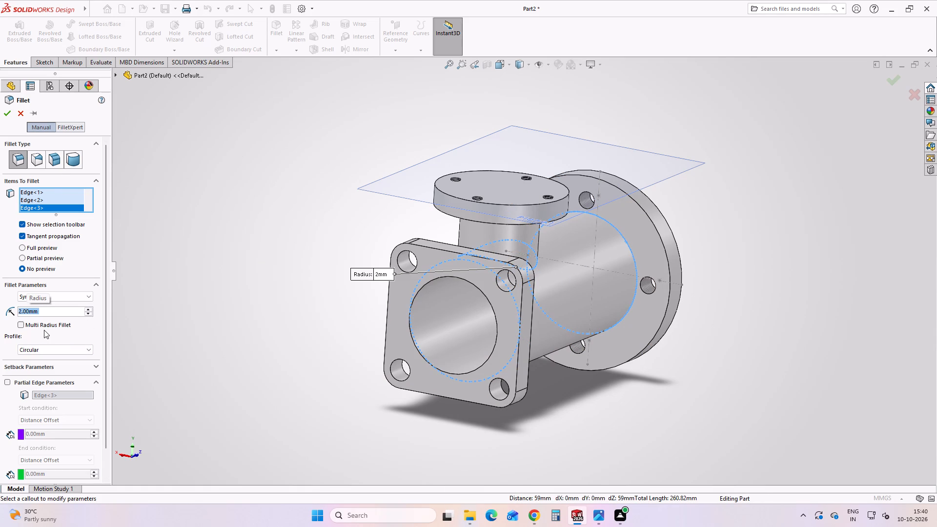
click(9, 114)
click(227, 206)
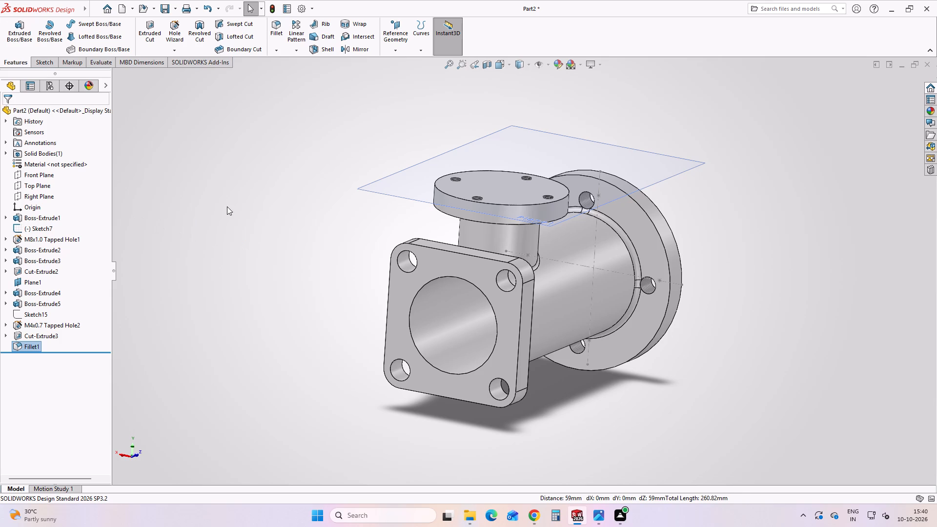
Examine the filleted body from several angles and compare it with the 01-Body drawing.
scroll(542, 263, up, 1)
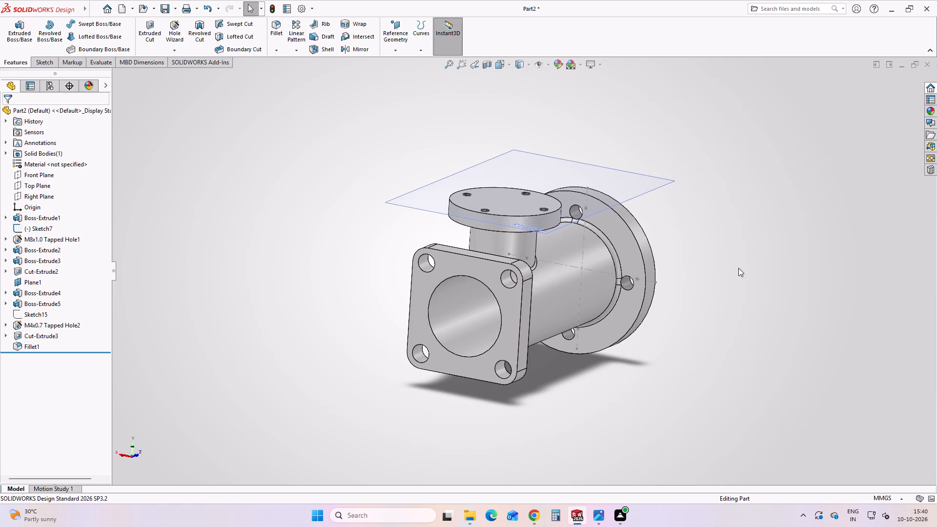
middle_drag(745, 244, 697, 259)
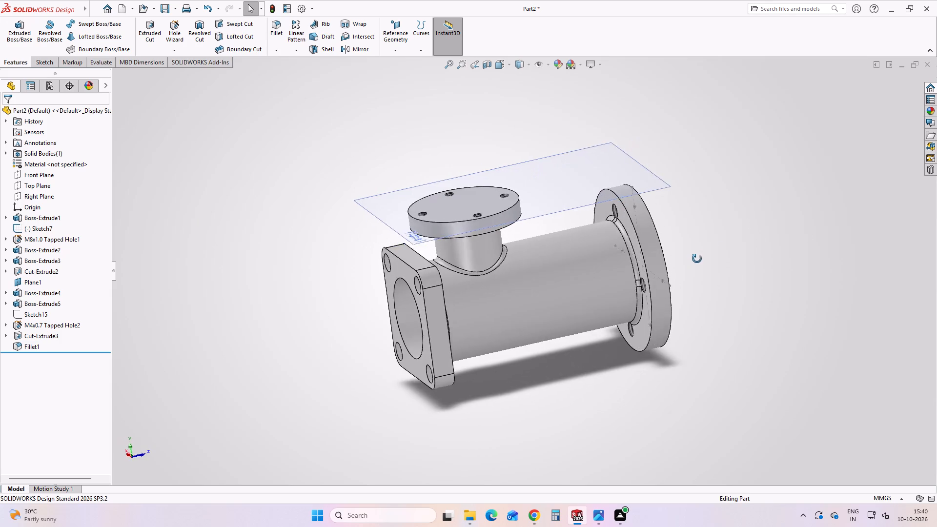
middle_drag(697, 259, 738, 212)
scroll(699, 258, down, 1)
scroll(738, 212, up, 1)
scroll(659, 307, up, 2)
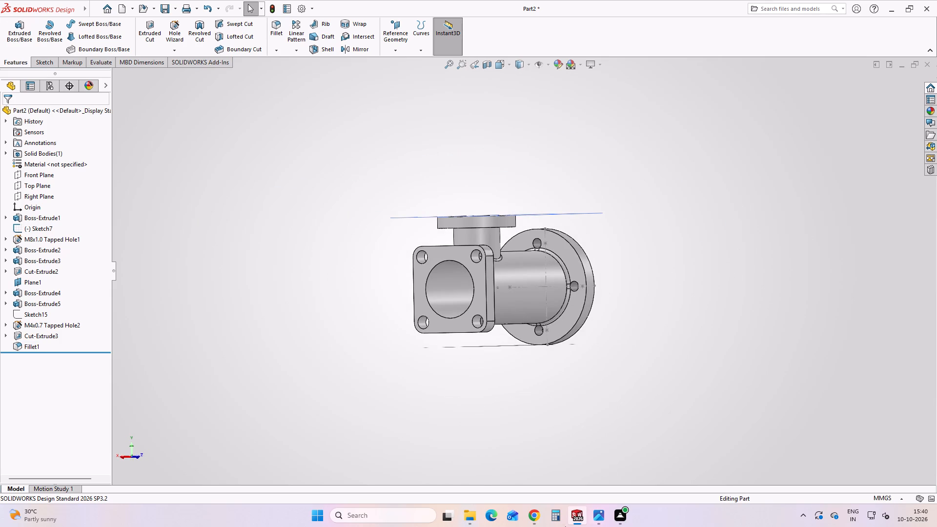
click(600, 514)
click(473, 466)
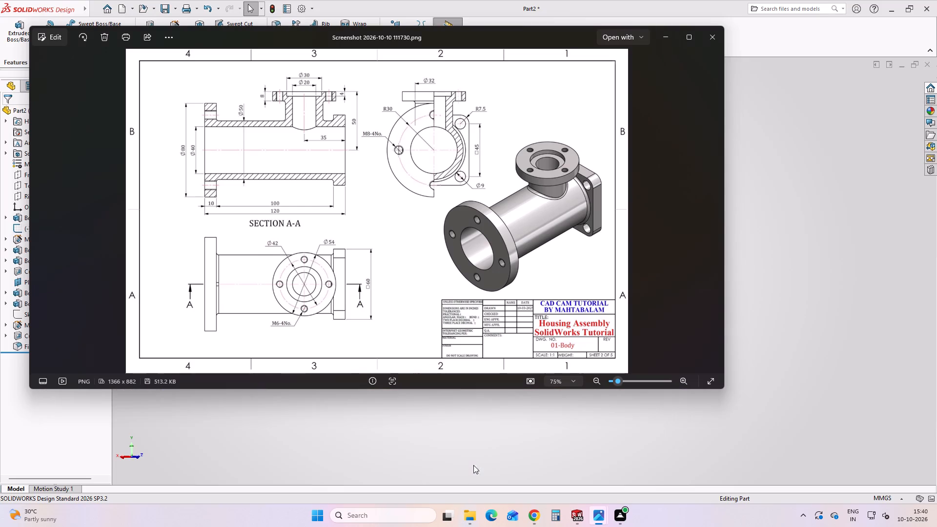
click(520, 433)
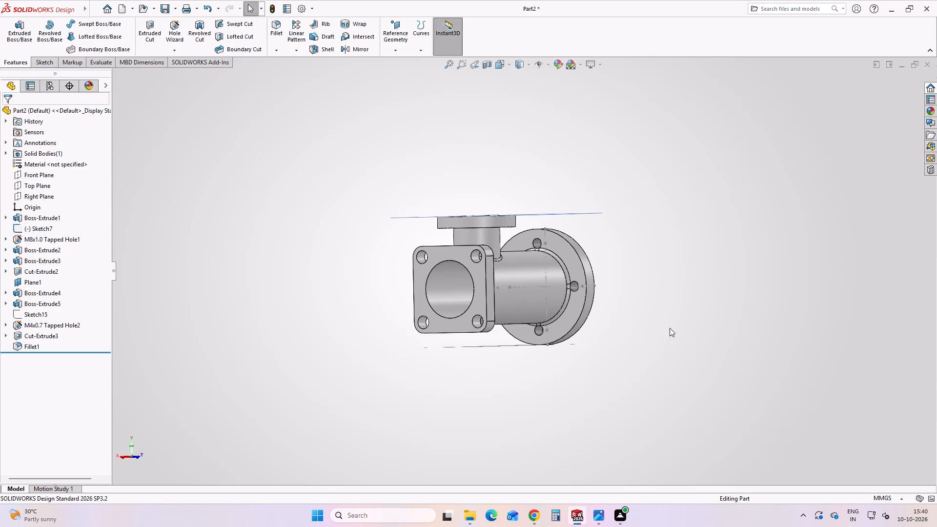
middle_drag(649, 279, 625, 357)
scroll(529, 279, down, 2)
middle_drag(436, 306, 443, 304)
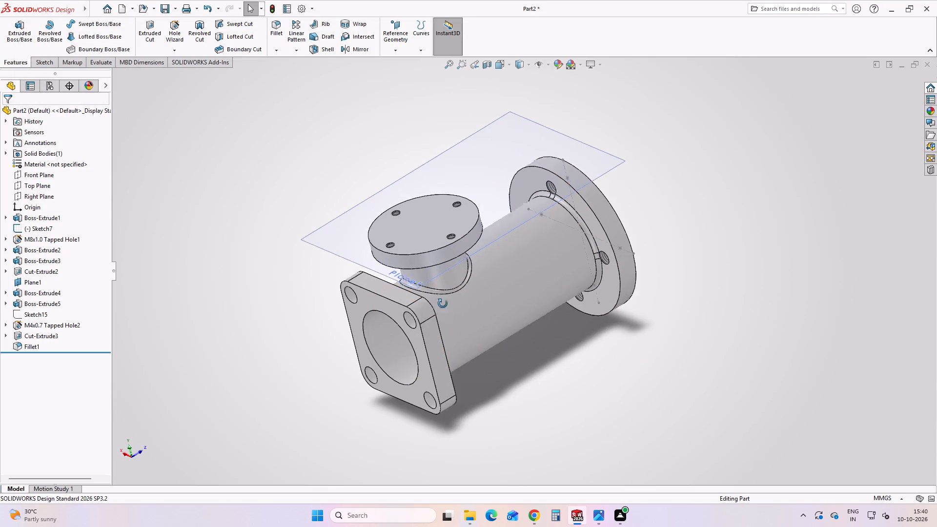
middle_drag(443, 304, 498, 252)
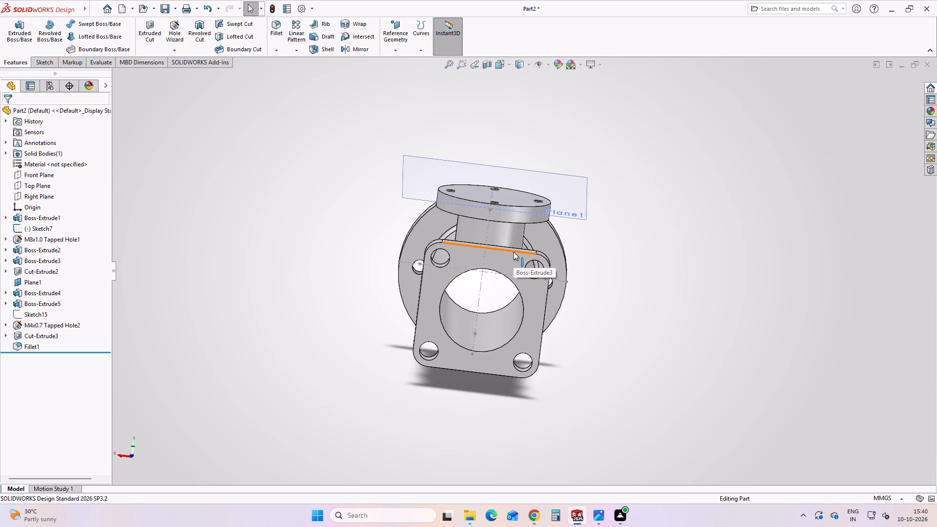
click(660, 271)
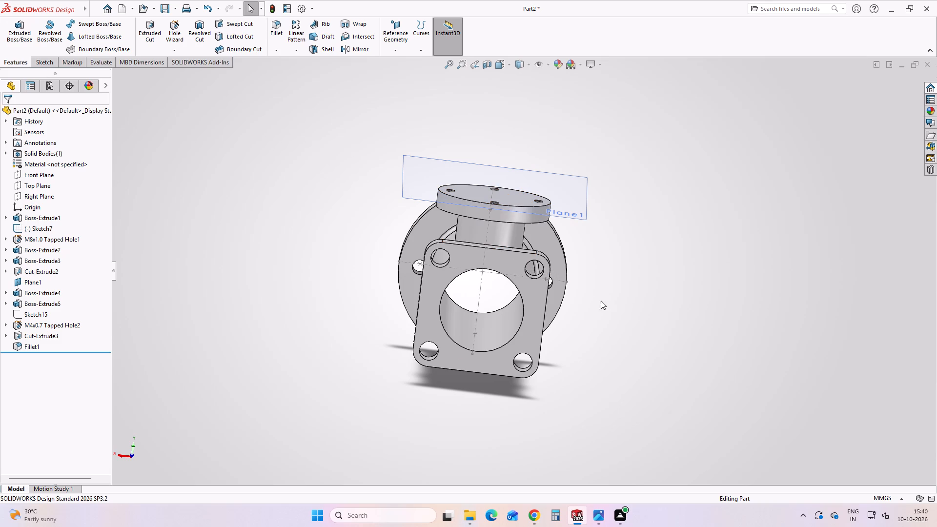
Start a sketch on the branch flange's outer face and, after consulting the 01-Body drawing, draw a concentric circle about 30 mm in diameter.
scroll(564, 290, down, 2)
middle_drag(553, 274, 566, 257)
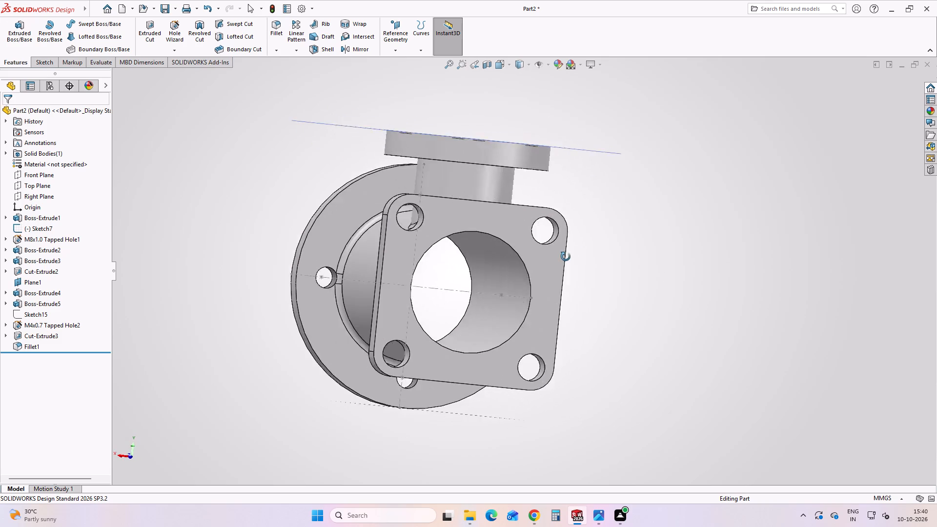
middle_drag(566, 257, 564, 319)
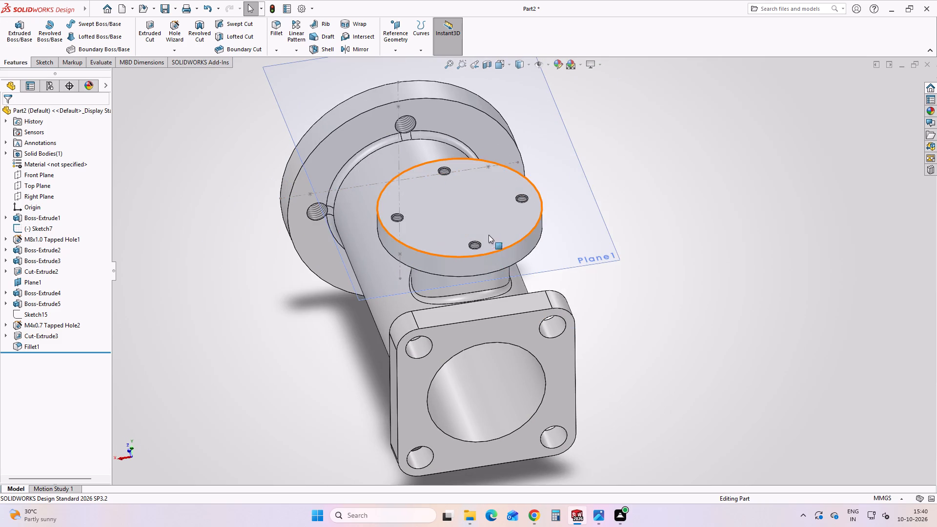
click(483, 219)
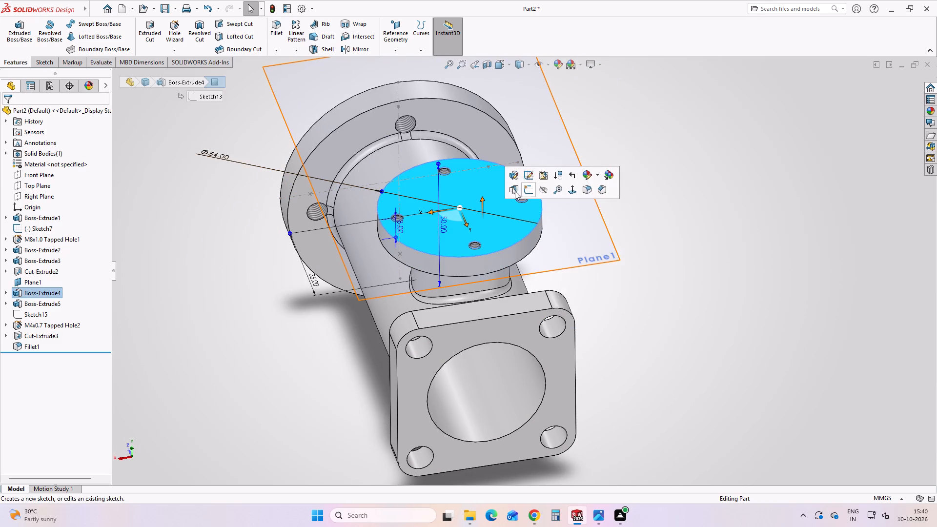
click(526, 195)
click(299, 306)
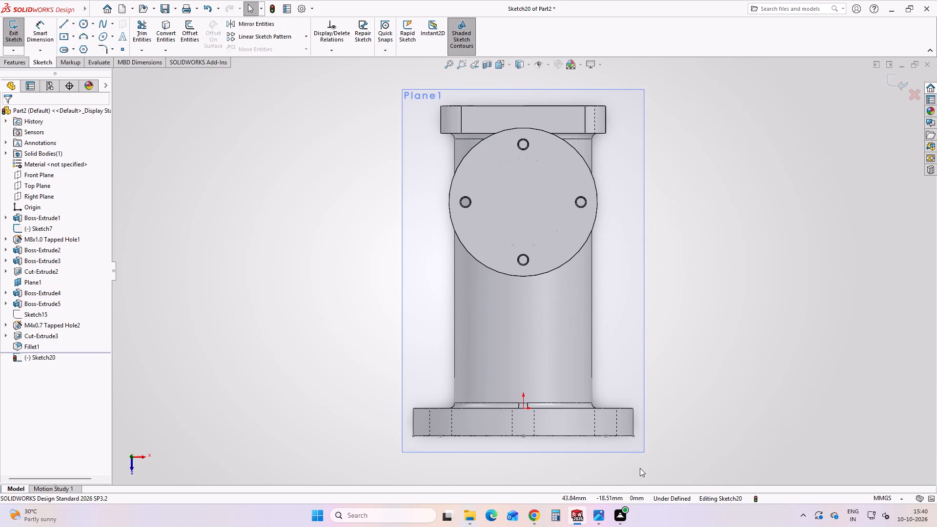
click(505, 473)
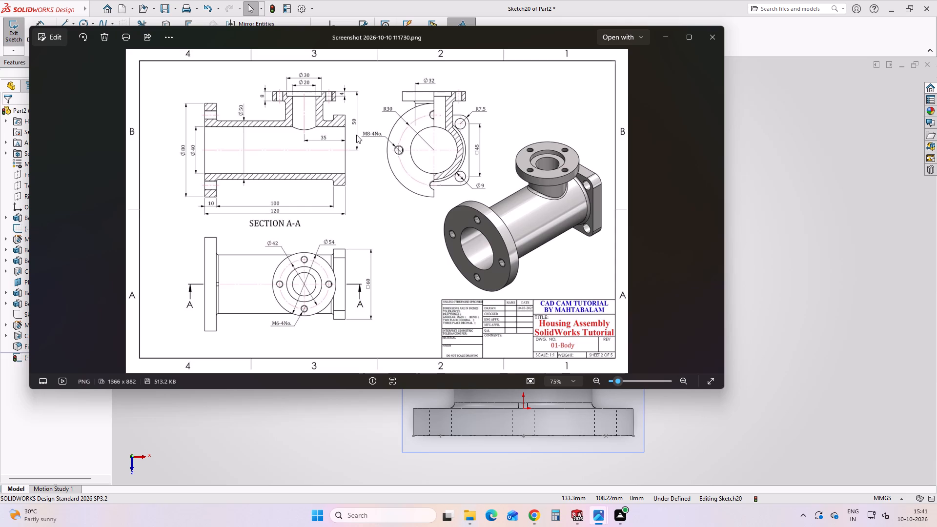
click(778, 151)
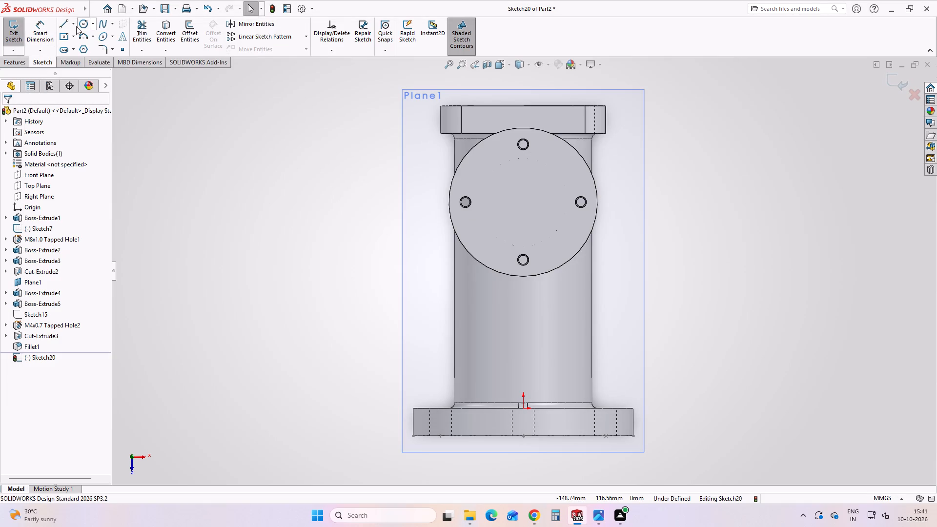
click(81, 26)
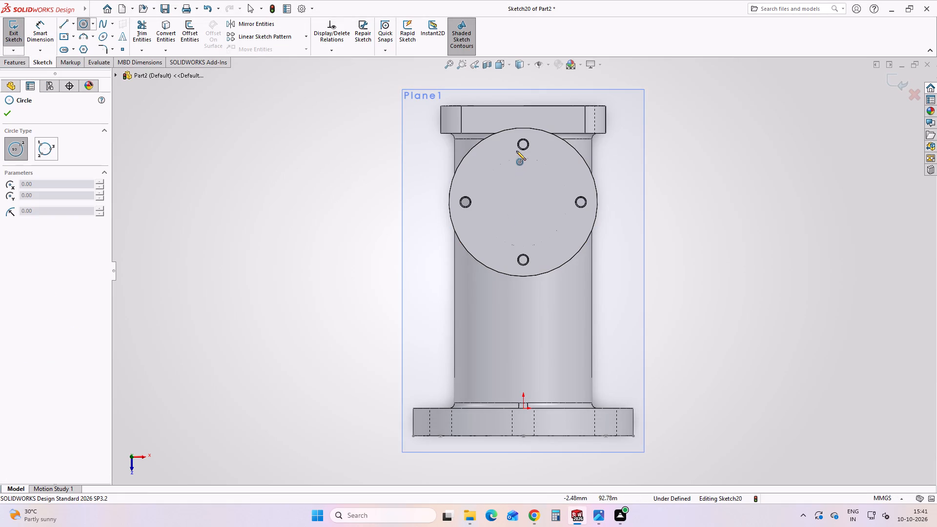
click(524, 202)
click(563, 189)
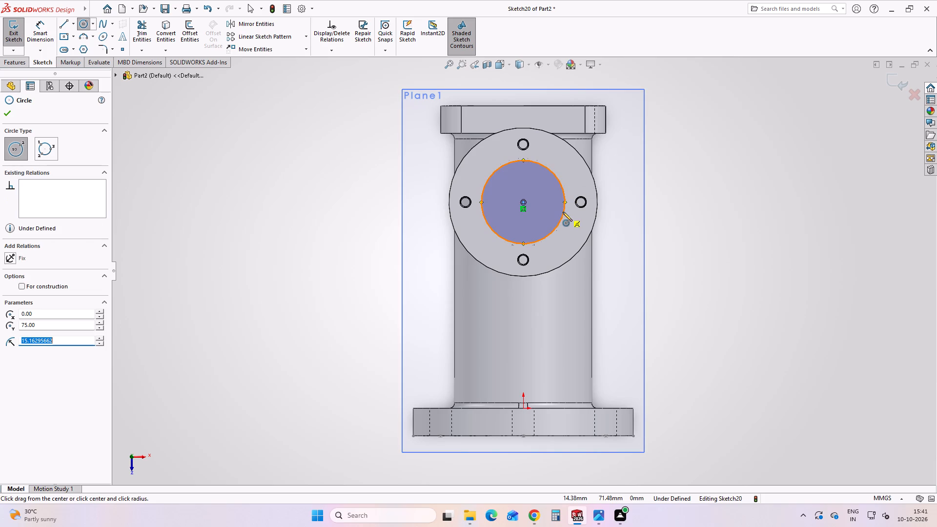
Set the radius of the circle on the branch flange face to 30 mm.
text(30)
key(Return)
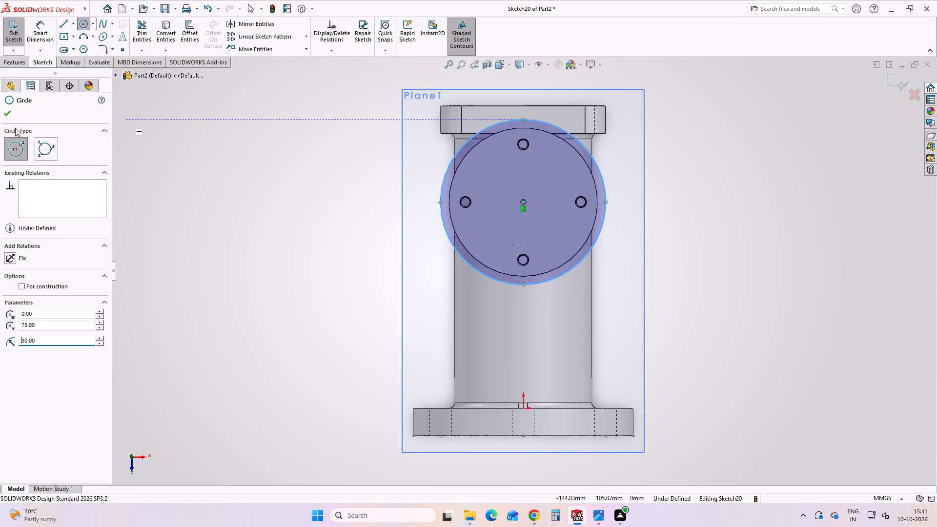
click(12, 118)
Dimension the circle on the branch flange face to a 30 mm diameter.
click(33, 31)
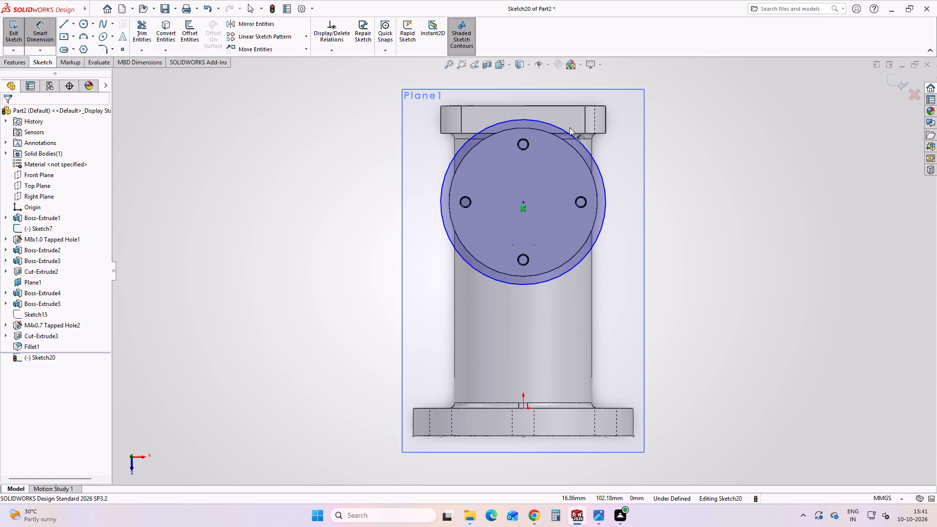
click(572, 135)
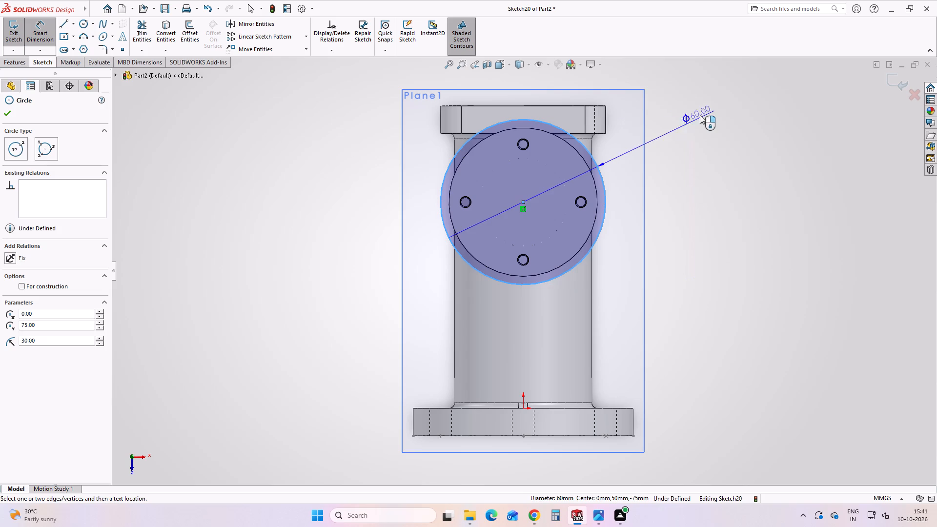
click(701, 111)
text(30)
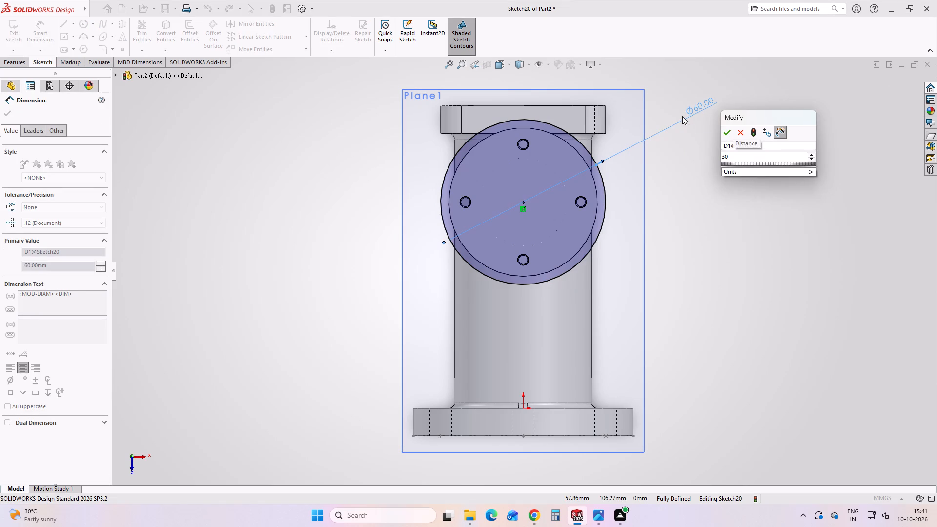
key(Return)
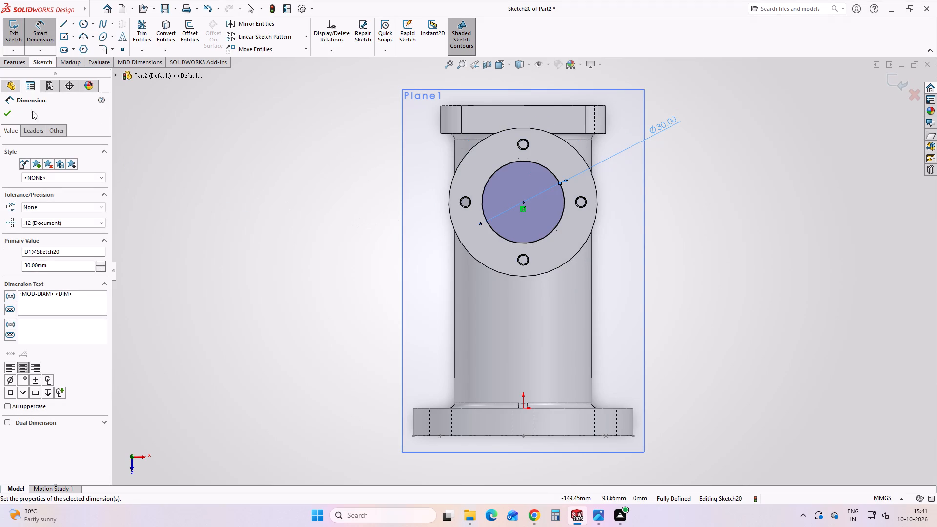
click(7, 112)
click(305, 173)
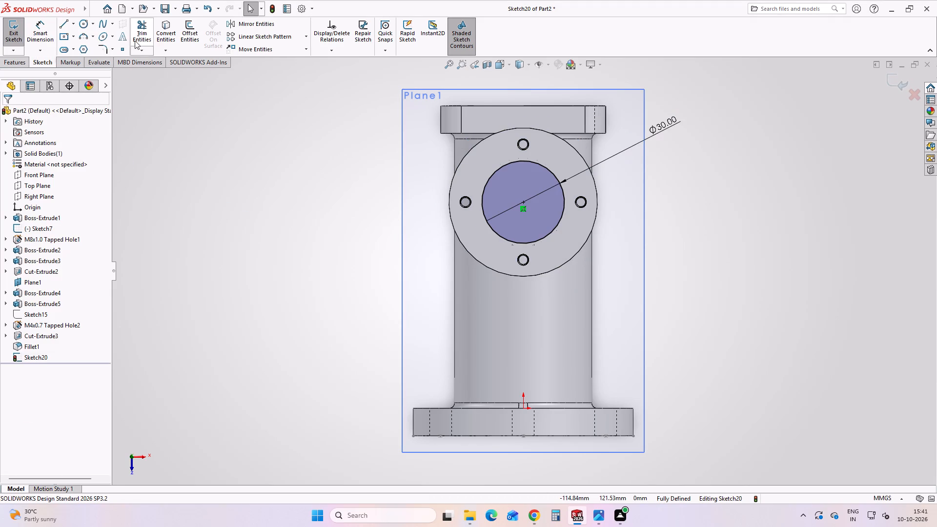
Cut-extrude the 30 mm circle into the branch flange with a Blind depth of 10 mm.
click(13, 60)
click(146, 28)
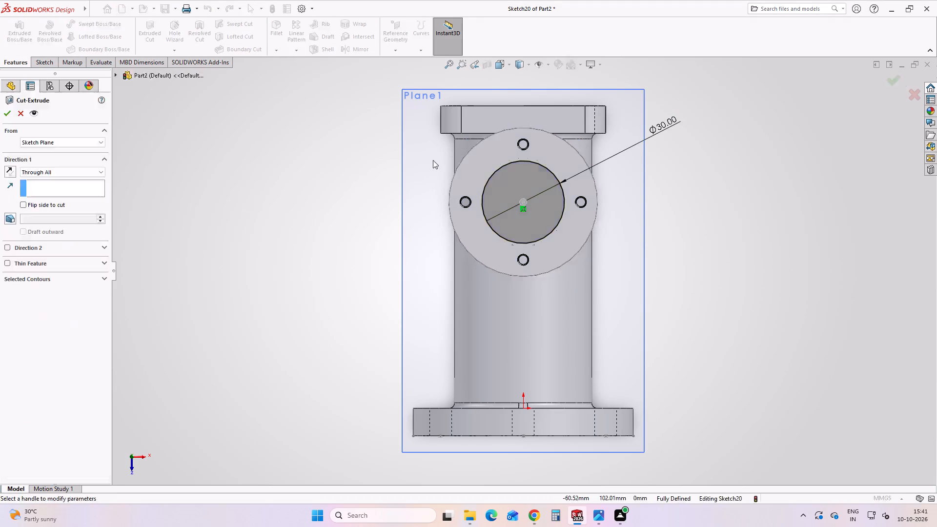
middle_drag(537, 238, 550, 171)
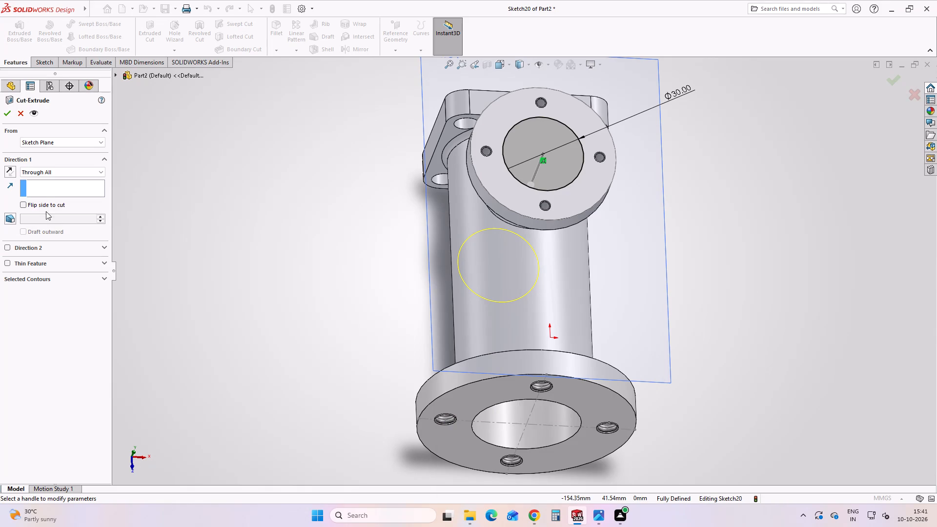
click(48, 175)
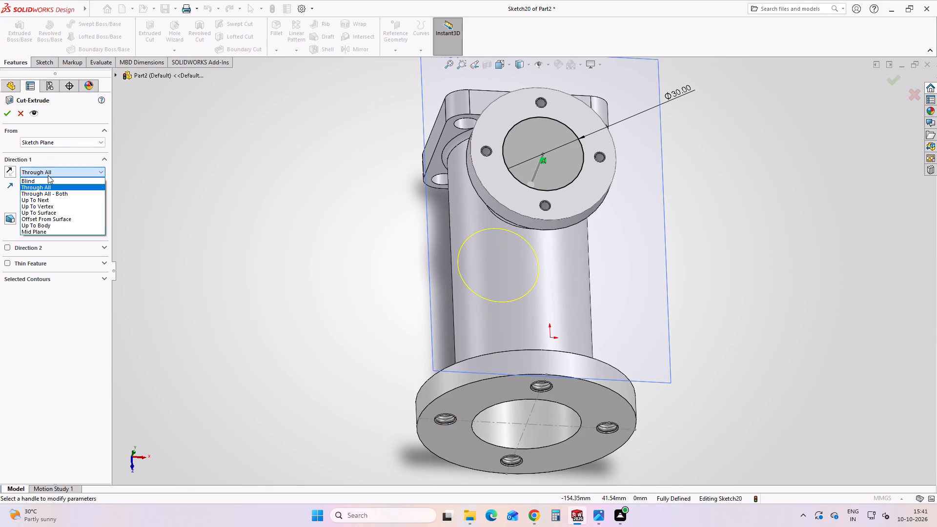
click(44, 179)
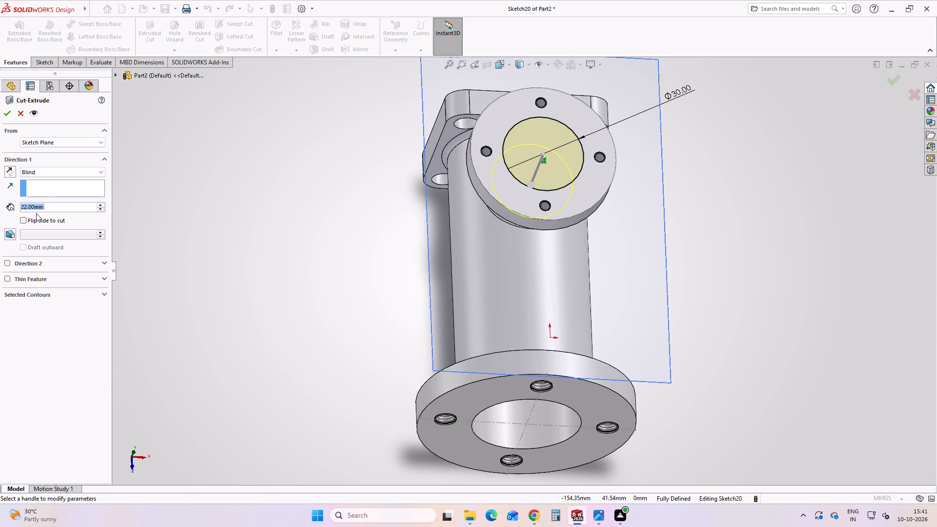
text(10)
key(Return)
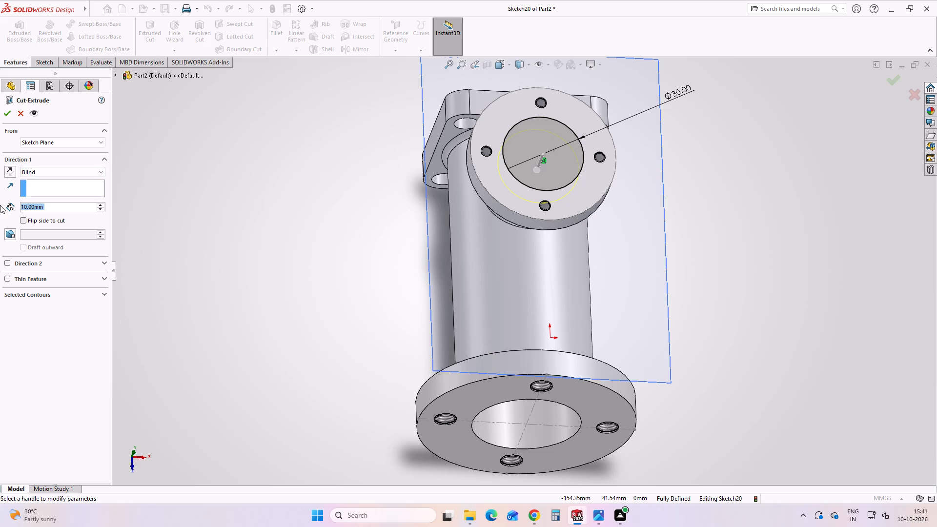
click(10, 115)
click(195, 147)
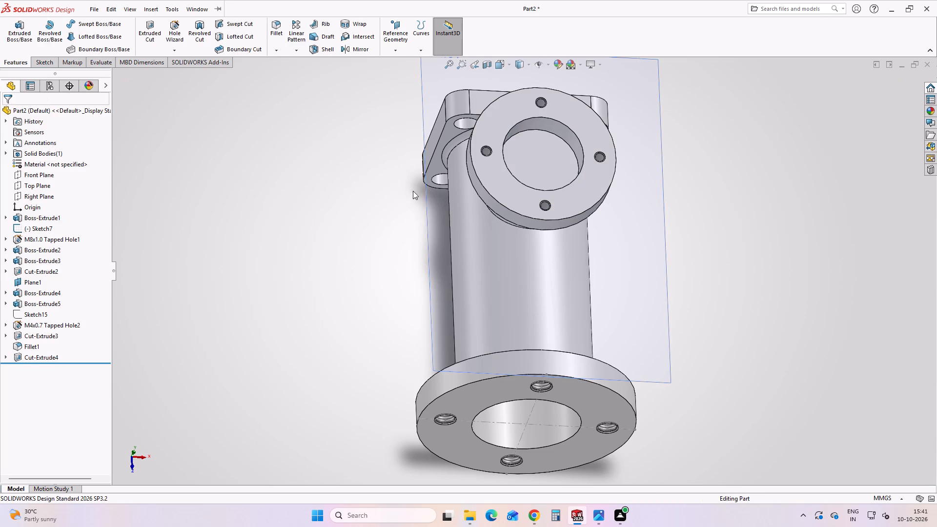
Edit the branch flange recess cut and set its depth to 4 mm.
middle_drag(420, 167, 424, 107)
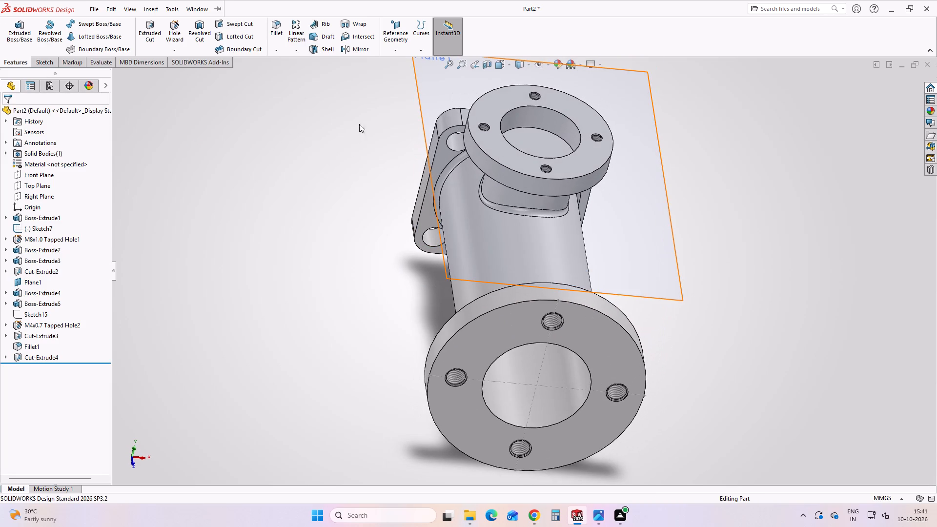
click(21, 358)
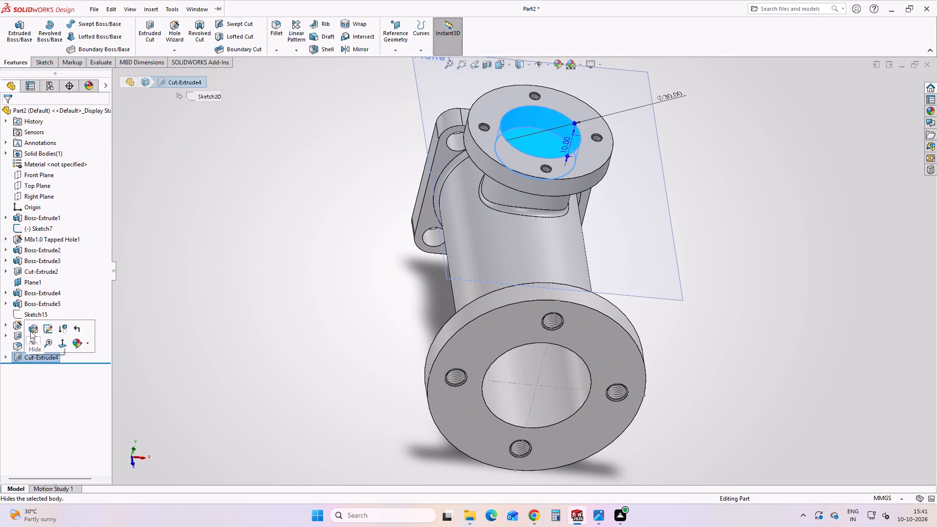
click(34, 328)
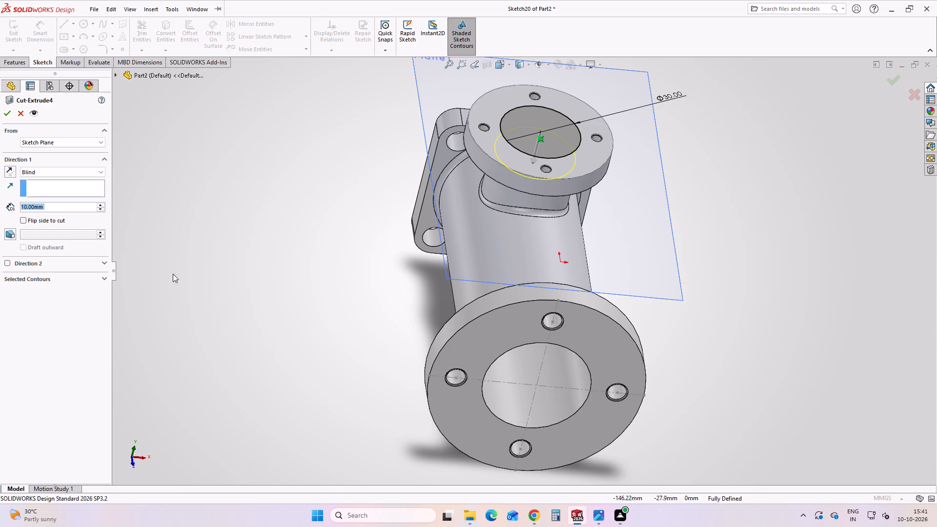
key(4)
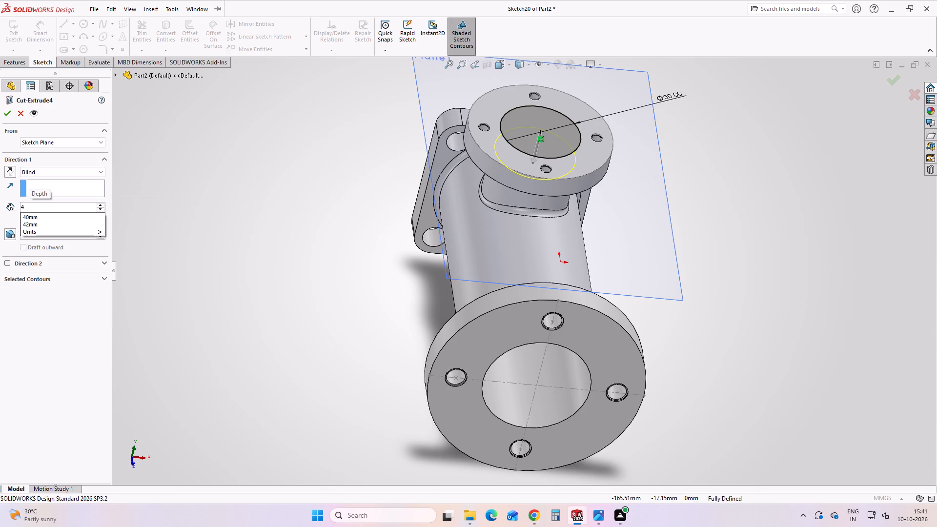
key(Return)
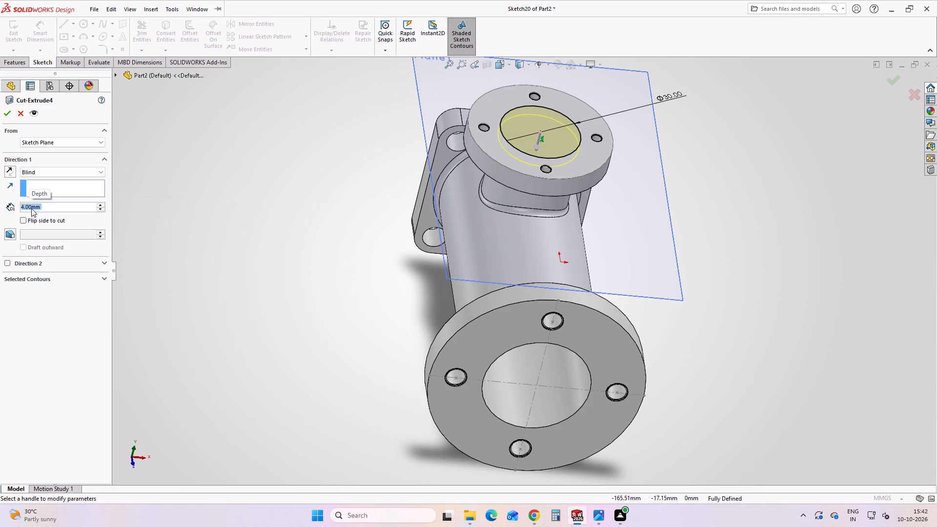
click(11, 118)
click(310, 184)
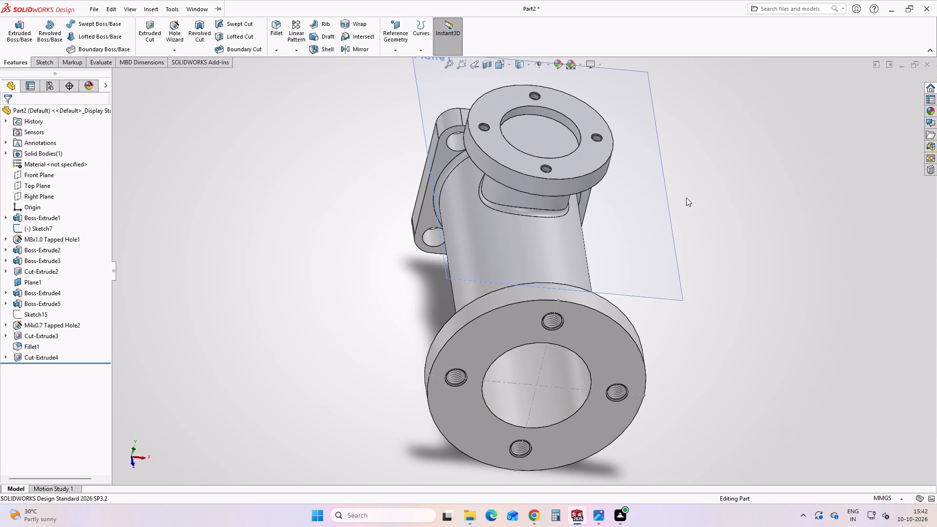
Start a sketch on the floor of the branch flange recess and draw a concentric circle about 16 mm in diameter.
scroll(686, 198, up, 2)
middle_drag(597, 188, 585, 275)
click(515, 202)
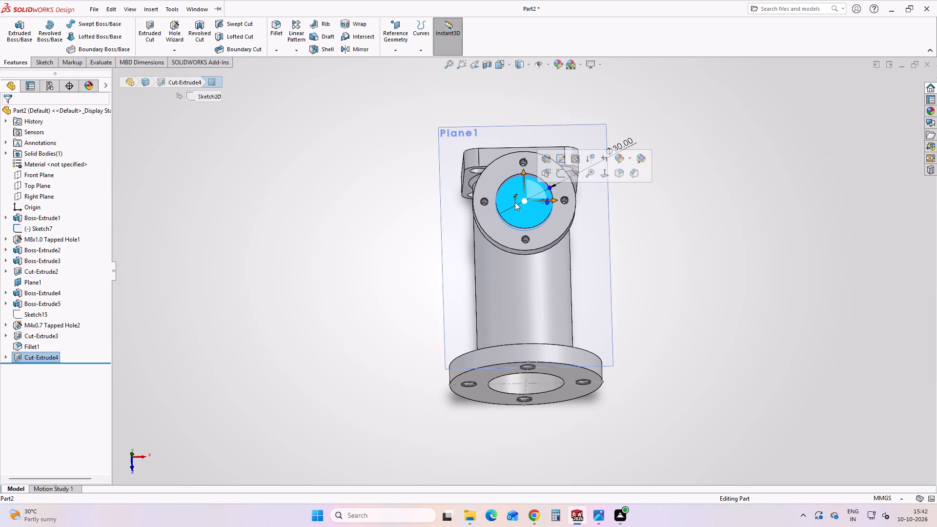
click(554, 176)
click(292, 248)
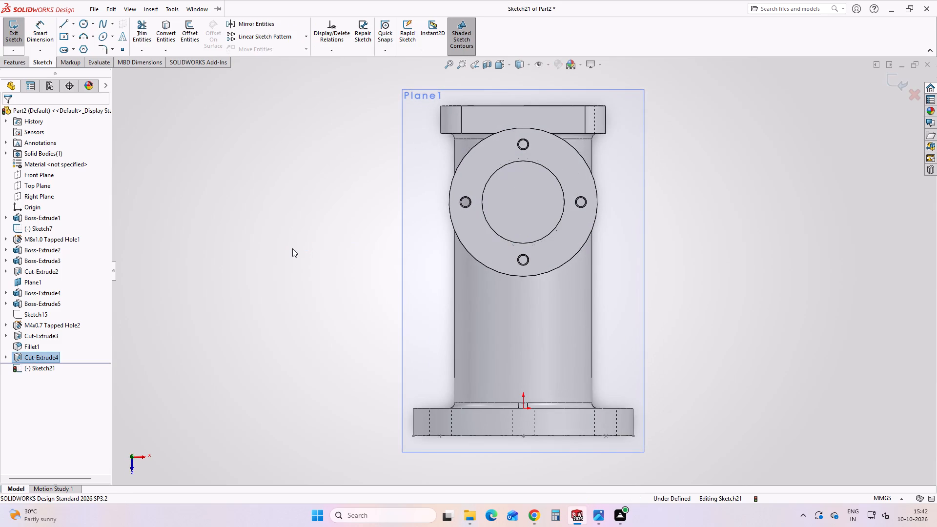
click(210, 155)
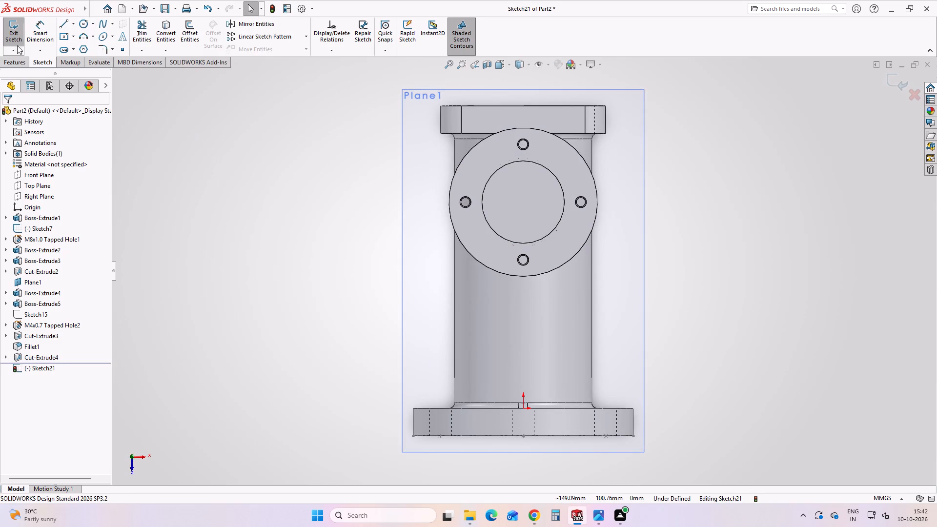
click(86, 24)
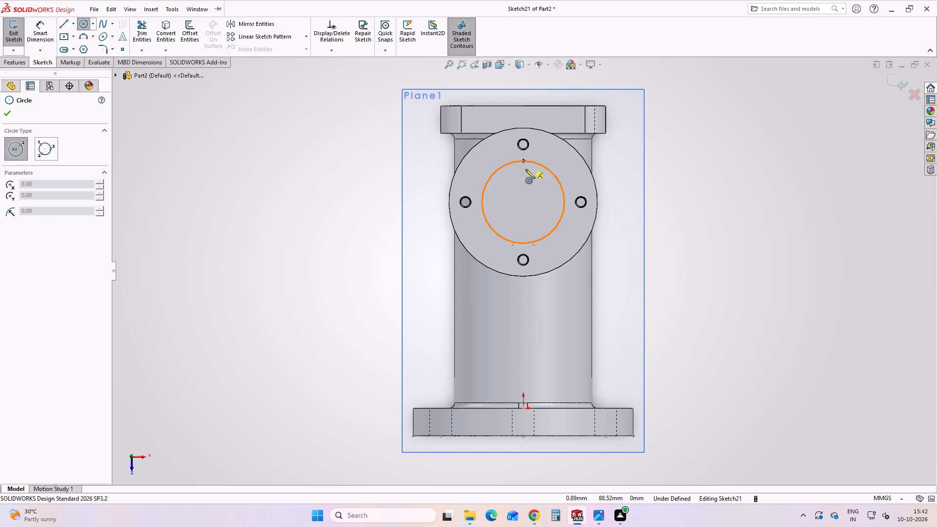
click(524, 200)
click(545, 199)
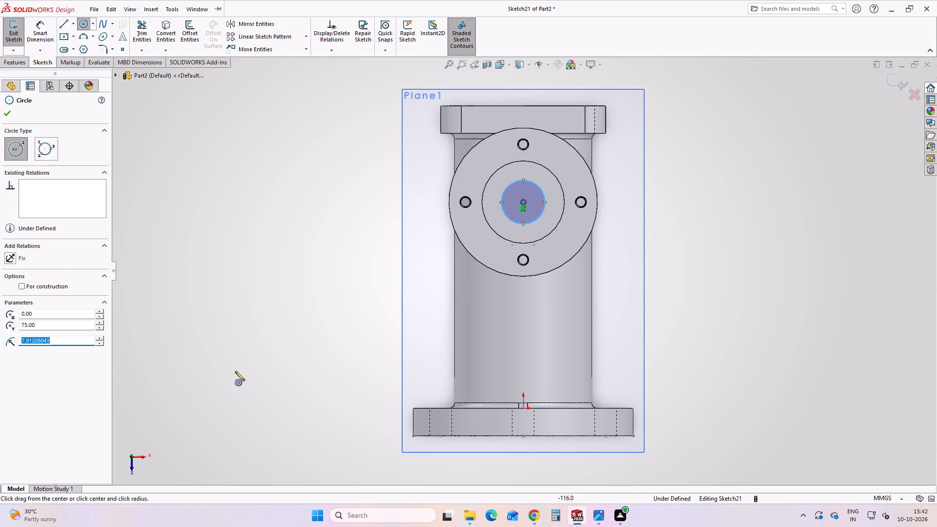
click(8, 112)
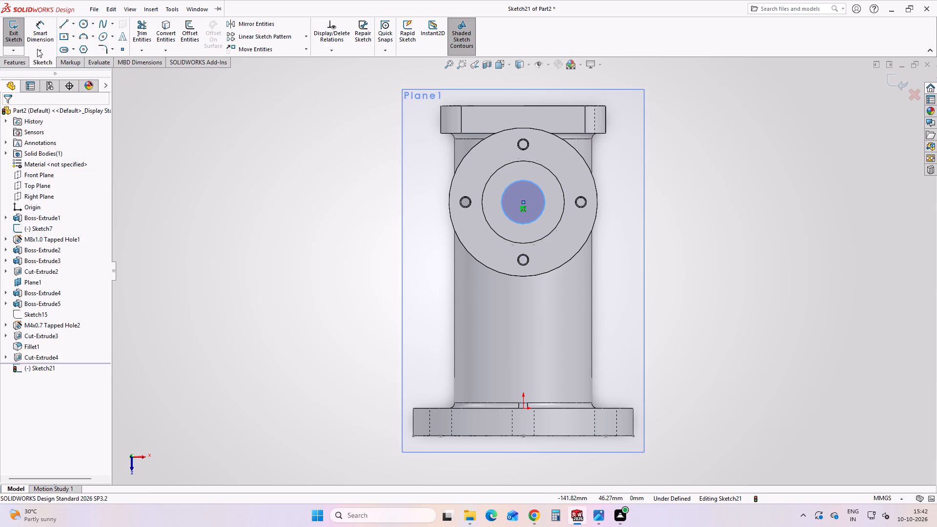
Dimension the circle on the recess floor to a 20 mm diameter.
click(36, 28)
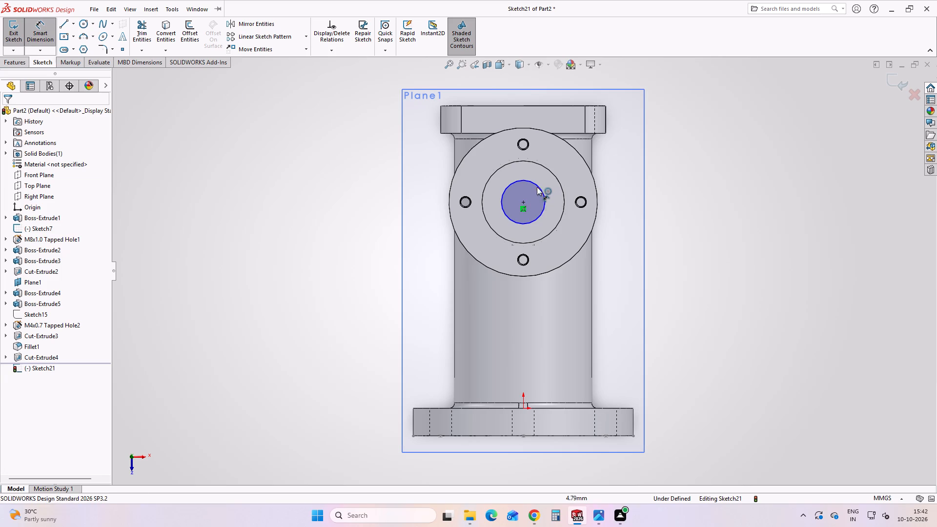
click(537, 185)
click(699, 161)
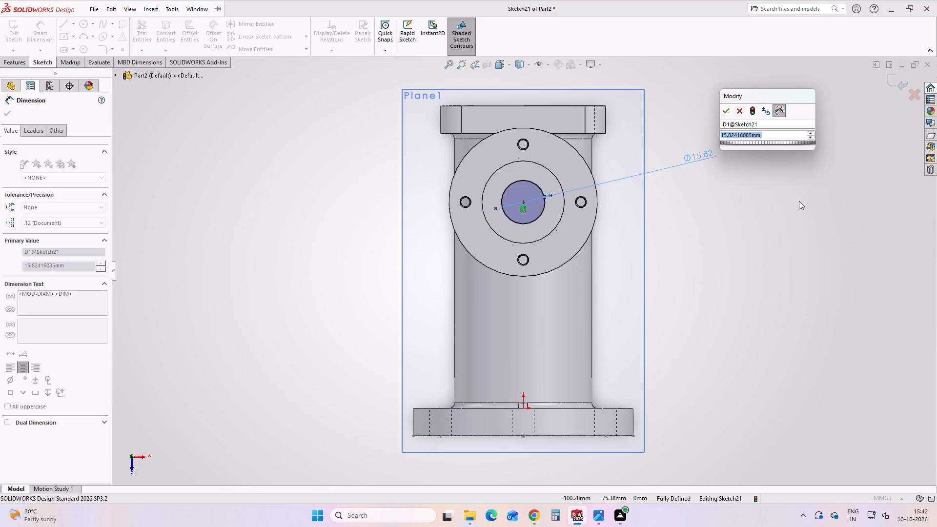
text(20)
key(Return)
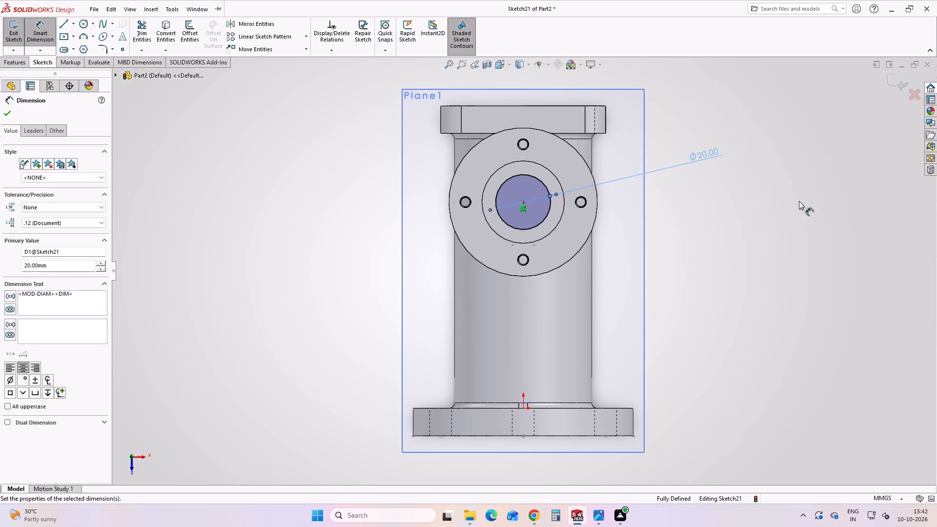
click(772, 215)
key(Escape)
Cut-extrude the 20 mm circle from the branch flange recess into the main bore with a Blind depth of 33 mm.
middle_drag(533, 227, 535, 191)
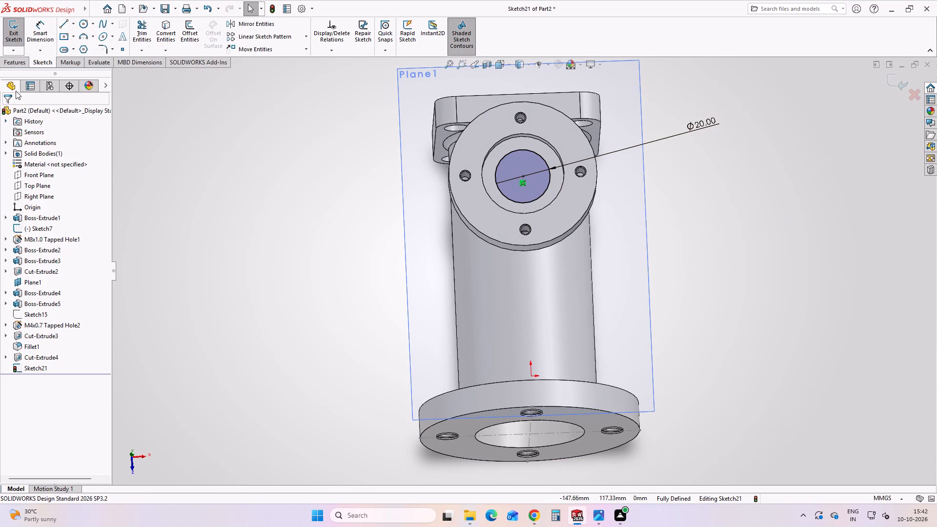
click(18, 64)
click(158, 28)
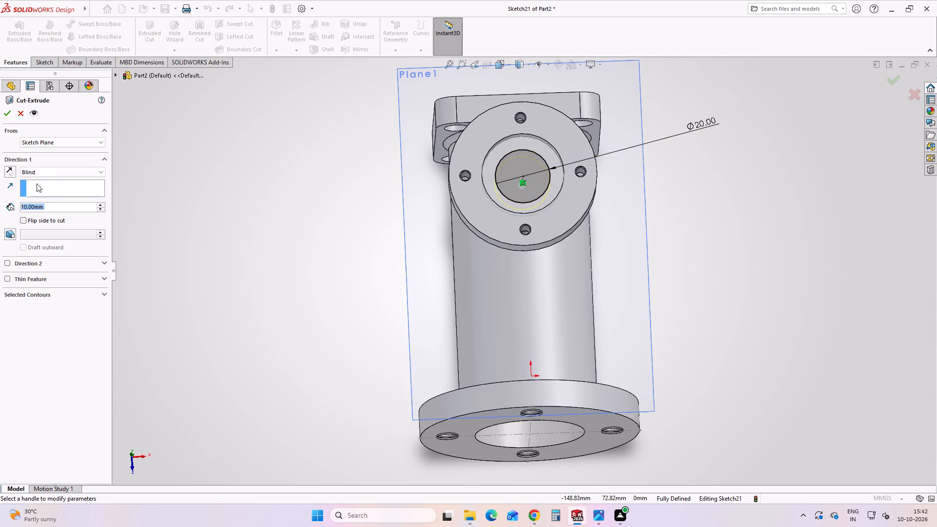
click(38, 174)
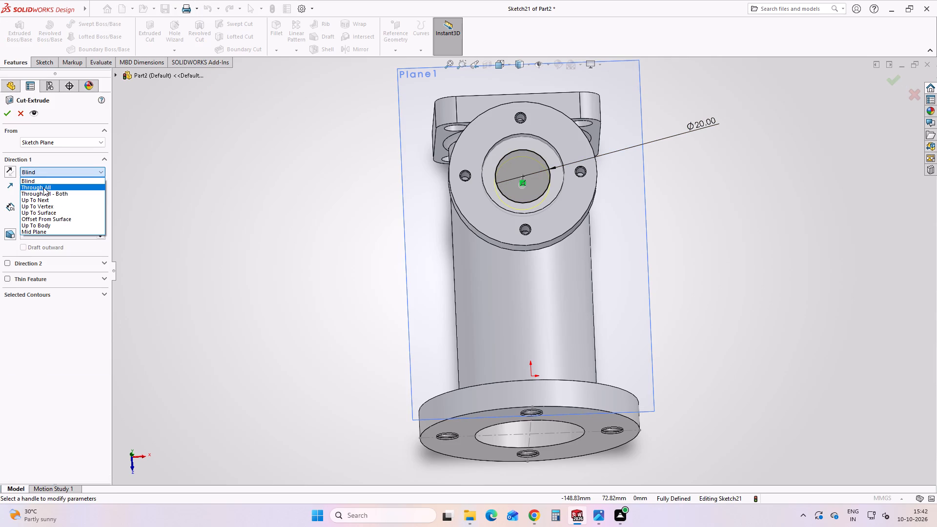
click(43, 187)
middle_drag(457, 294, 457, 272)
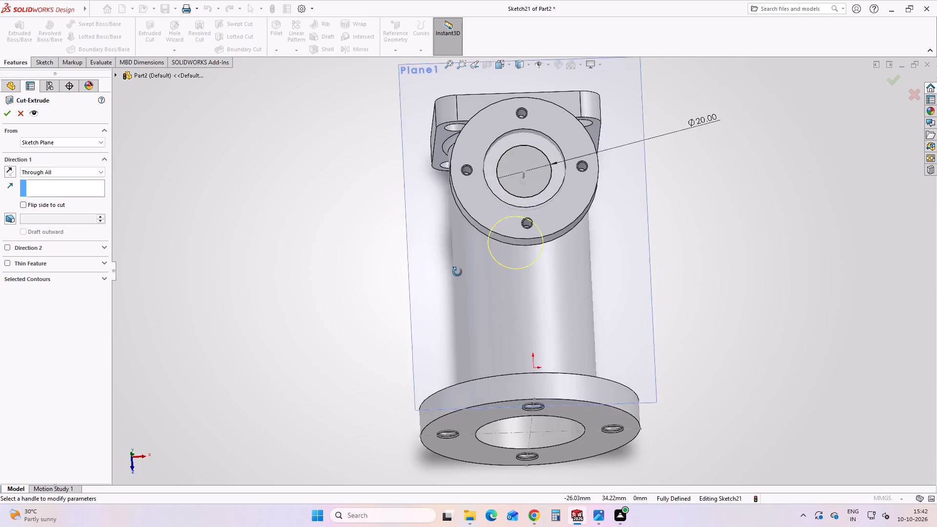
middle_drag(457, 272, 461, 134)
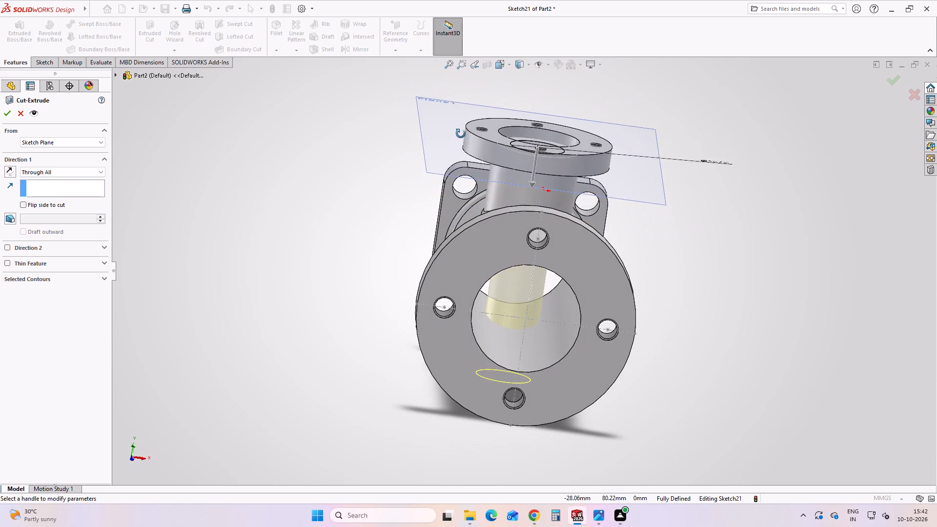
middle_drag(461, 134, 458, 100)
click(27, 169)
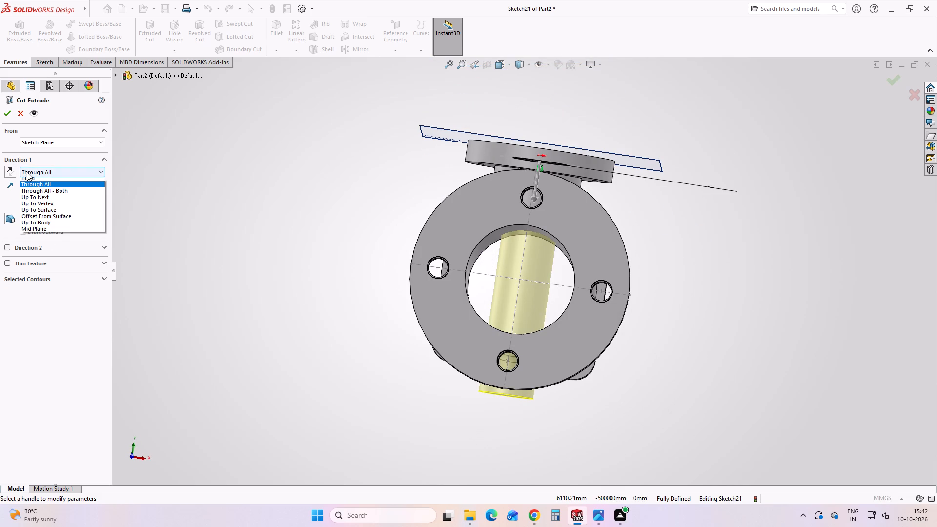
click(25, 181)
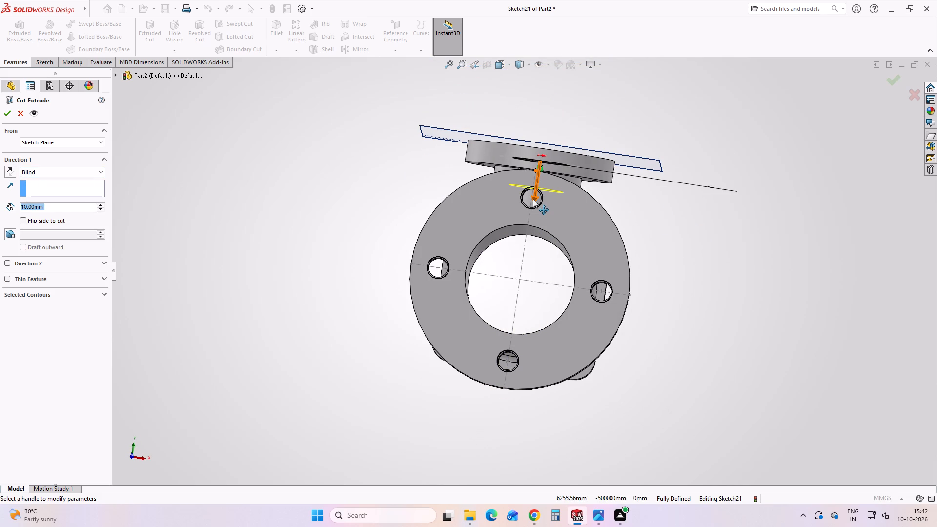
drag(533, 199, 531, 210)
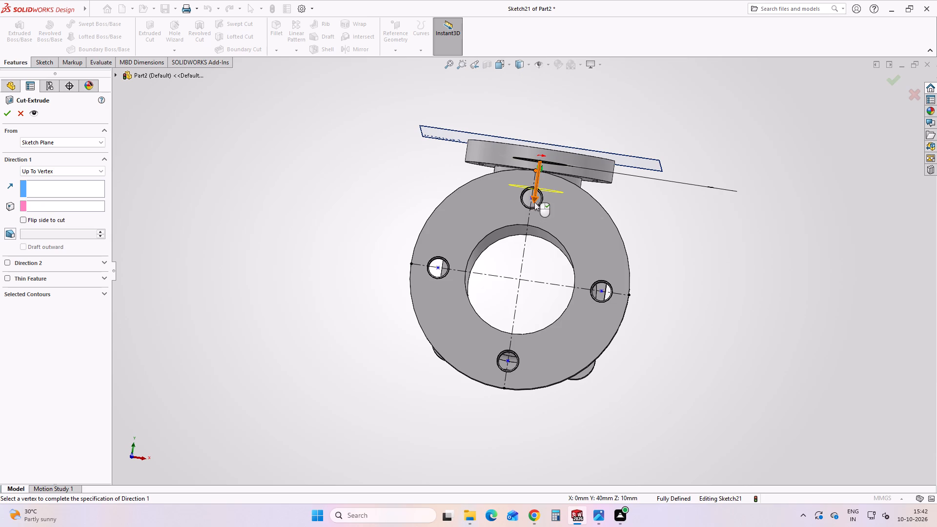
scroll(542, 191, up, 1)
drag(534, 212, 532, 234)
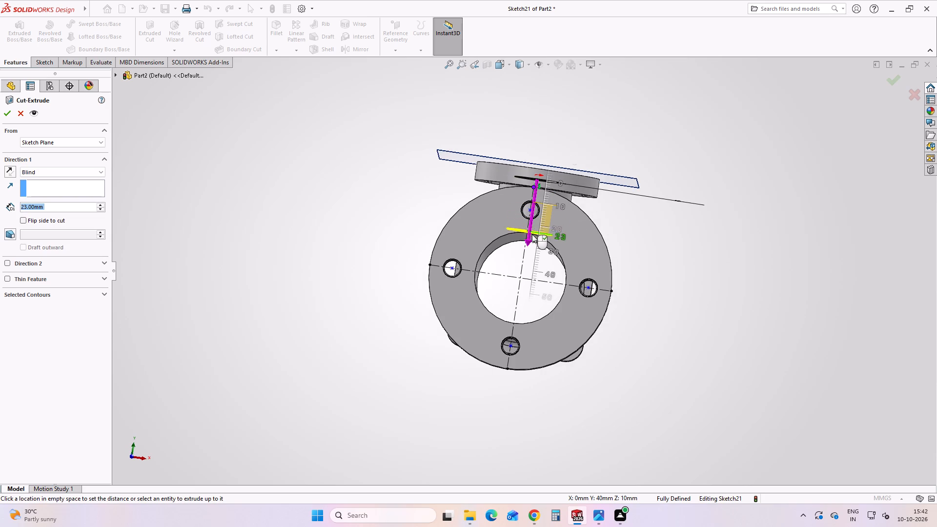
drag(532, 234, 529, 256)
middle_drag(541, 254, 549, 199)
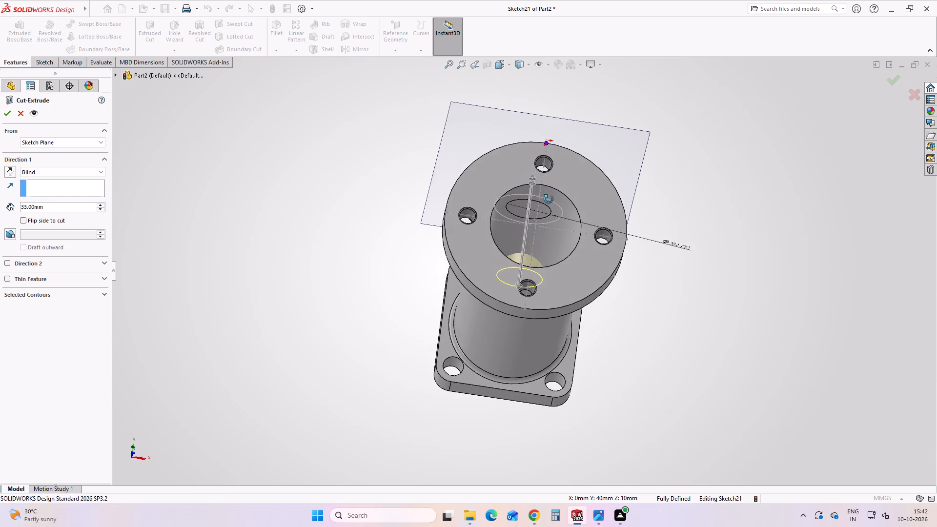
middle_drag(549, 199, 544, 248)
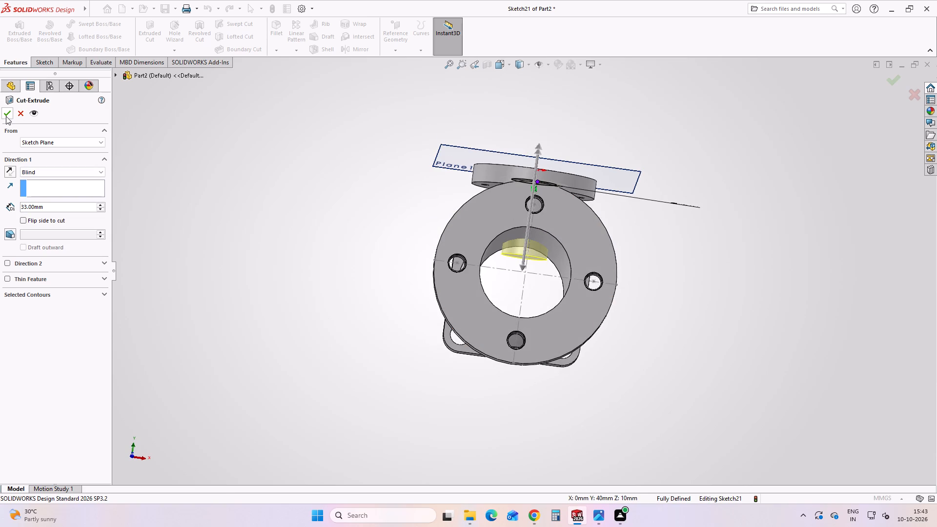
click(6, 116)
click(330, 170)
Hide Plane1 at the branch flange.
scroll(508, 233, up, 1)
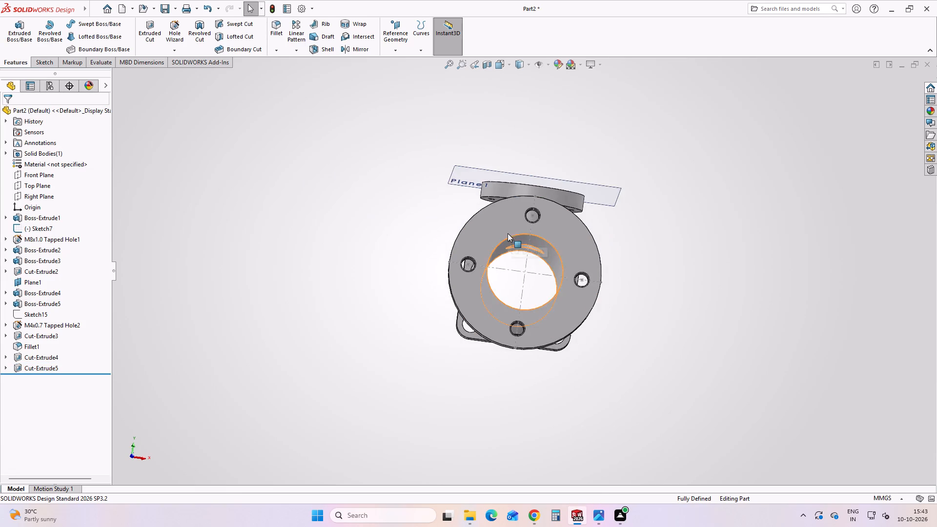
middle_drag(507, 274, 541, 246)
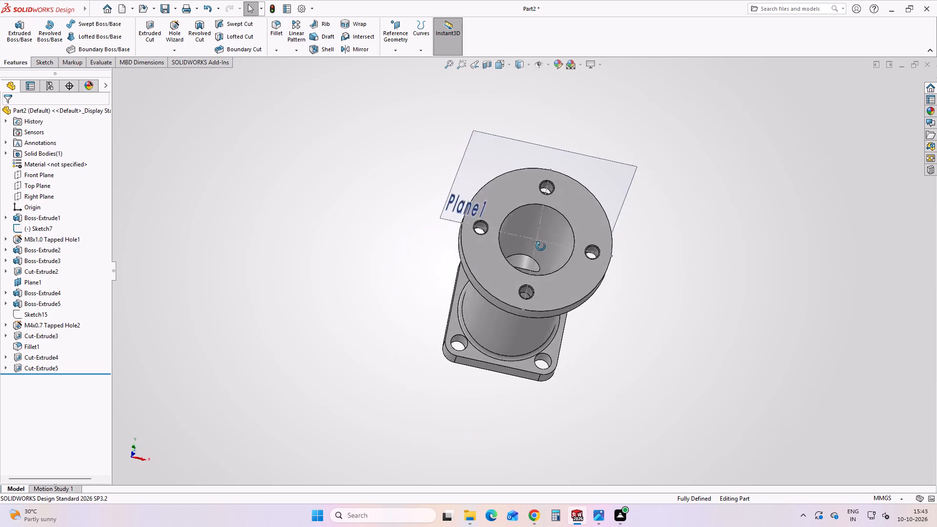
middle_drag(541, 246, 363, 342)
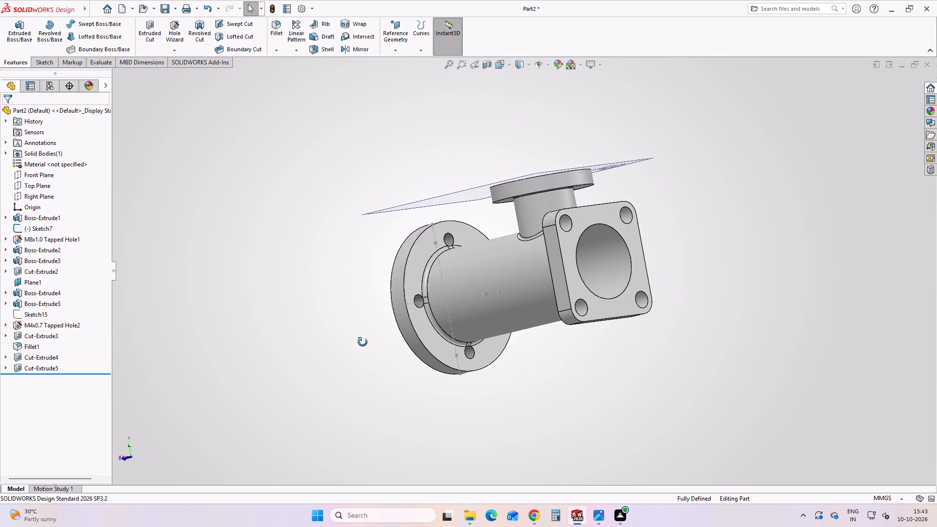
middle_drag(363, 342, 421, 415)
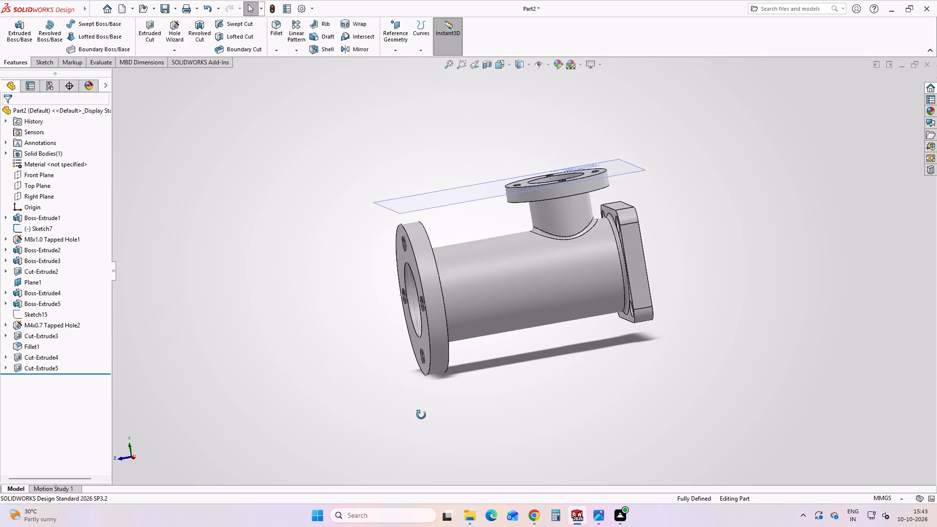
middle_drag(421, 415, 437, 400)
scroll(611, 231, up, 3)
middle_drag(570, 199, 564, 321)
scroll(564, 321, up, 1)
scroll(564, 322, down, 1)
click(539, 183)
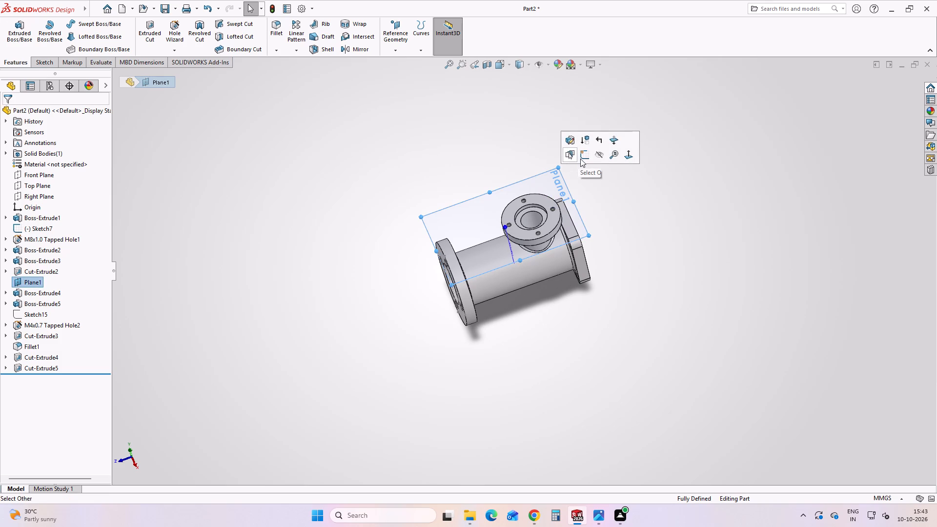
click(602, 159)
click(631, 236)
Hide the centreline sketch, Sketch7, on the large round flange's outer face.
middle_drag(534, 266, 569, 177)
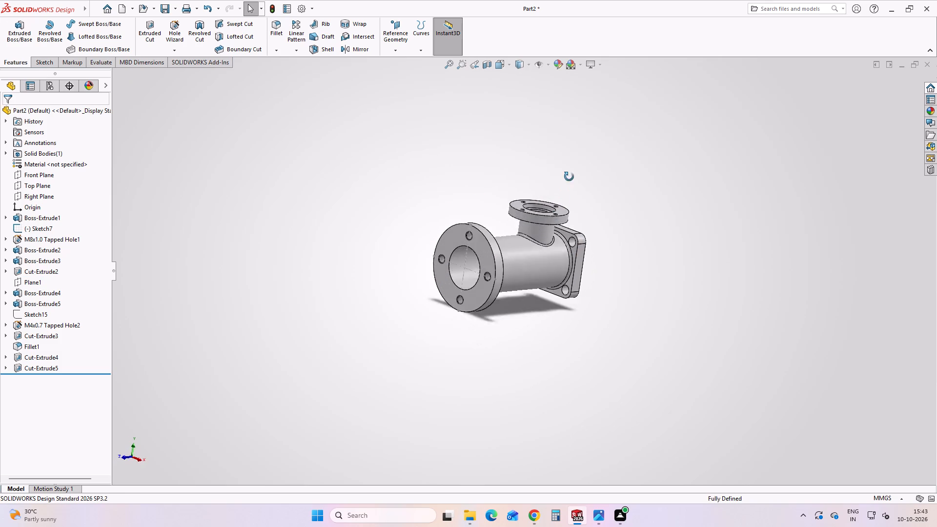
middle_drag(569, 177, 578, 171)
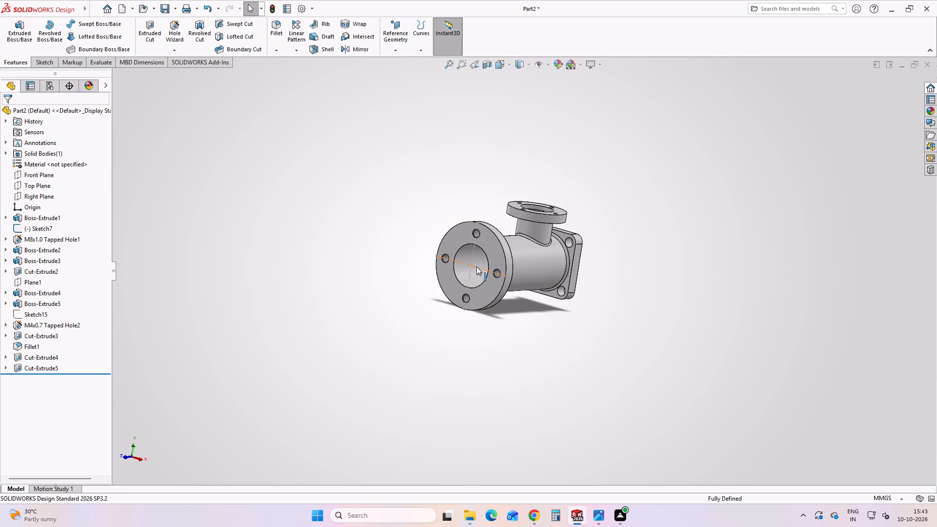
click(475, 266)
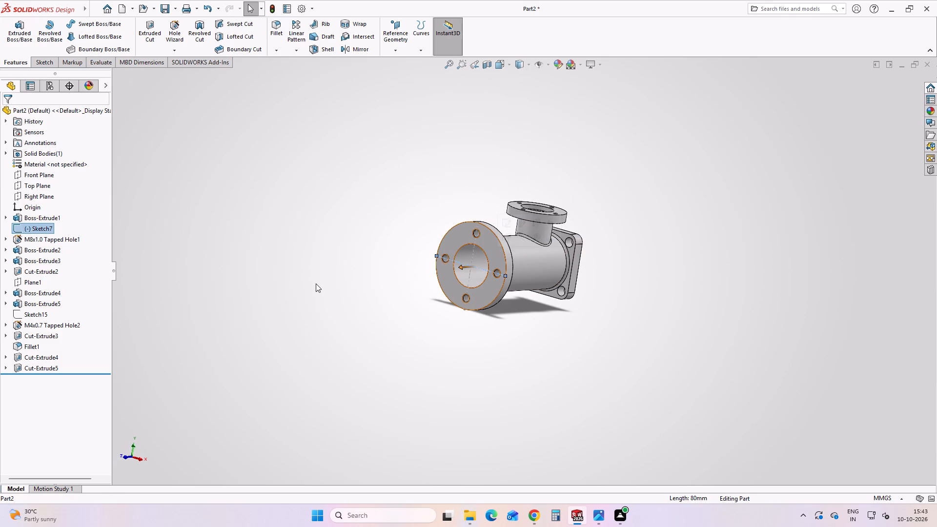
click(316, 284)
click(40, 228)
click(54, 218)
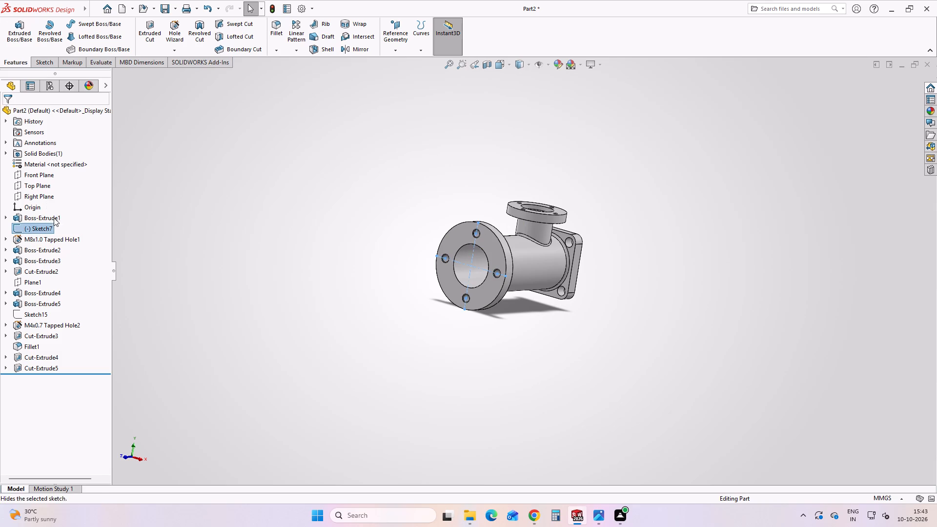
click(249, 262)
Check the 01-Body drawing and compare it with the modelled body from all sides.
scroll(511, 328, up, 2)
scroll(515, 291, down, 4)
middle_drag(550, 223, 520, 194)
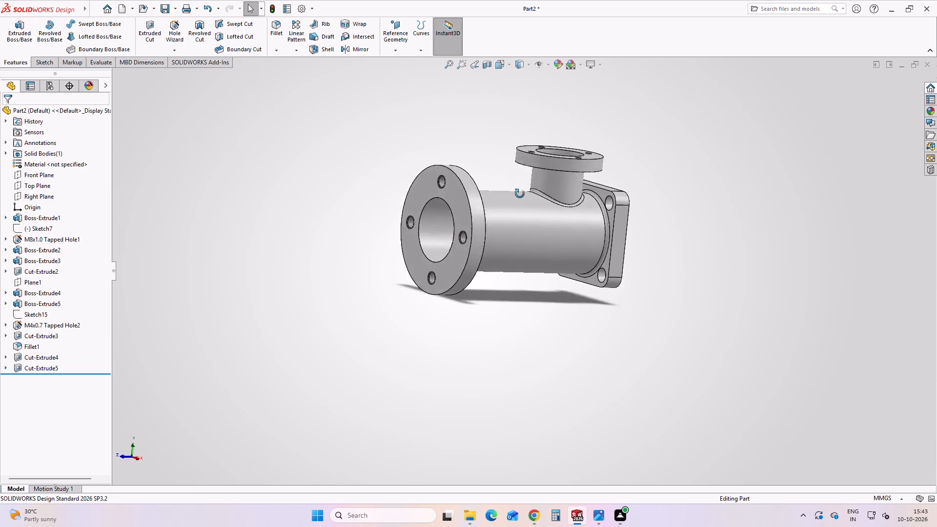
middle_drag(520, 194, 495, 173)
click(601, 521)
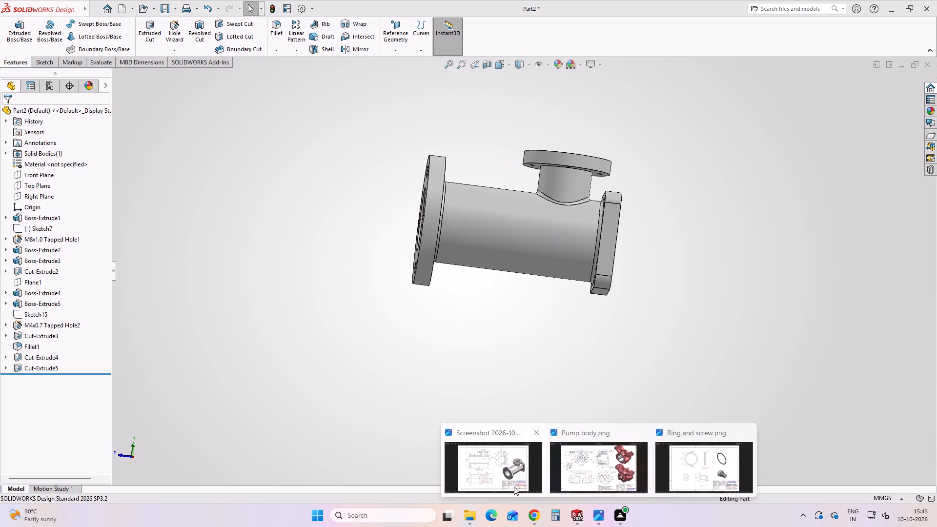
click(498, 466)
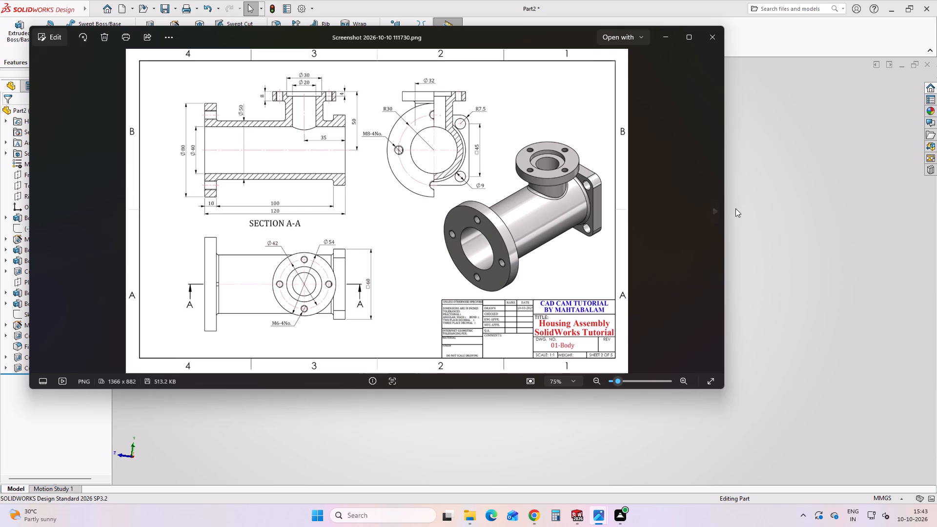
click(766, 194)
scroll(504, 197, down, 3)
middle_drag(532, 257, 513, 266)
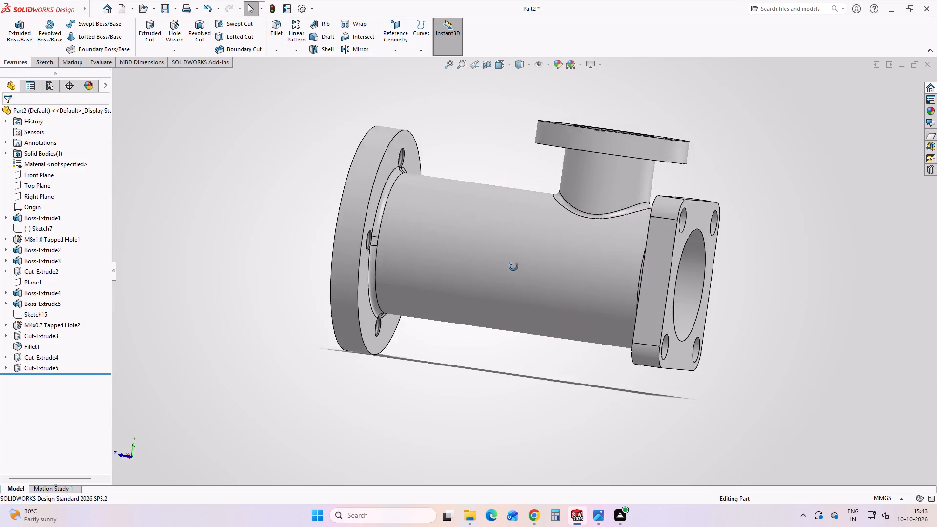
middle_drag(513, 266, 496, 242)
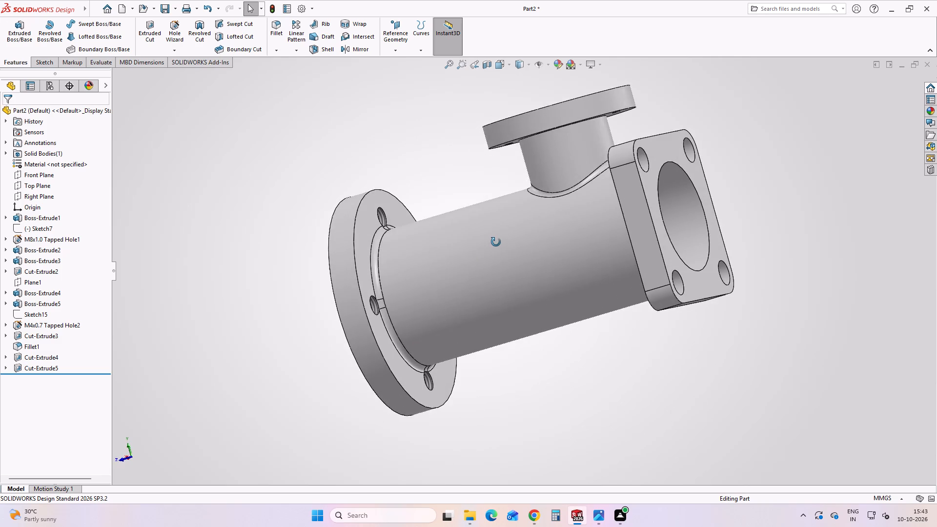
middle_drag(496, 242, 386, 391)
scroll(470, 242, up, 1)
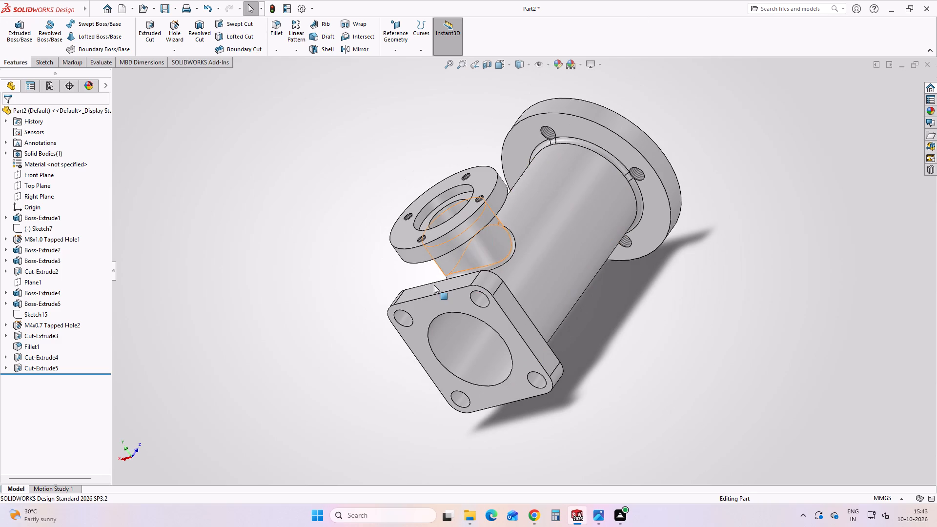
middle_drag(431, 330, 501, 205)
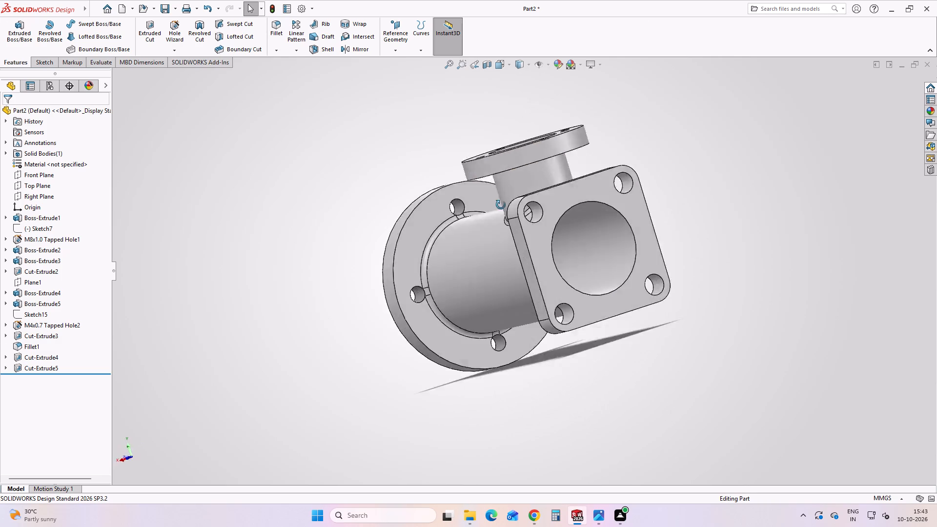
middle_drag(501, 205, 616, 169)
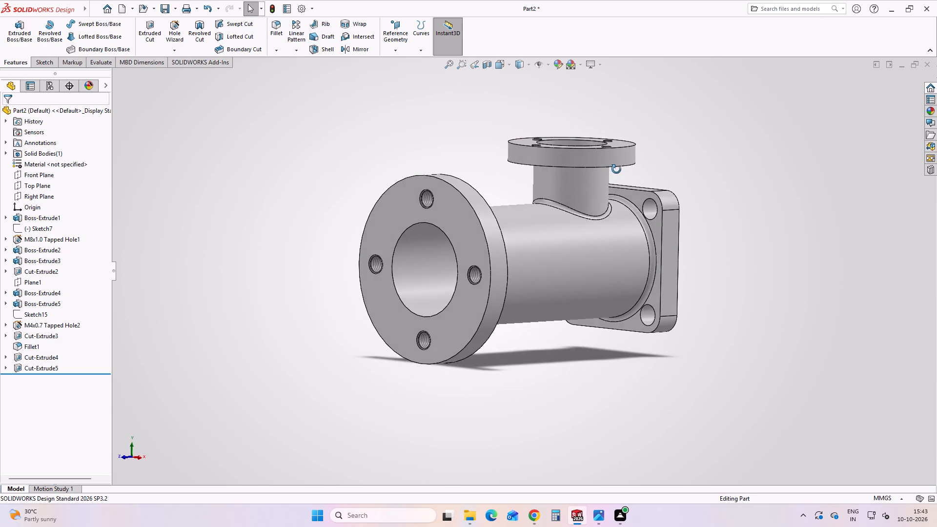
middle_drag(616, 169, 640, 172)
Fillet the outer rim edge of the large round flange's front face with a 2 mm radius.
scroll(598, 206, down, 3)
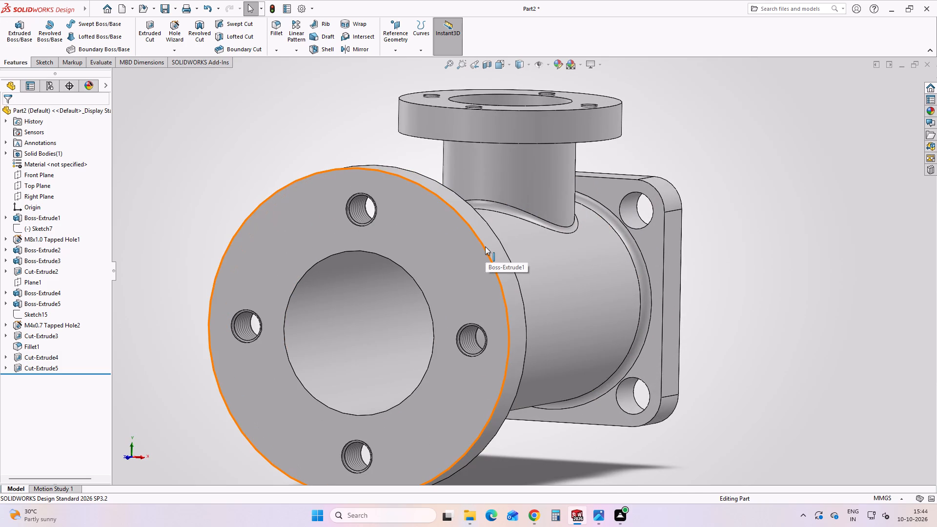
click(485, 246)
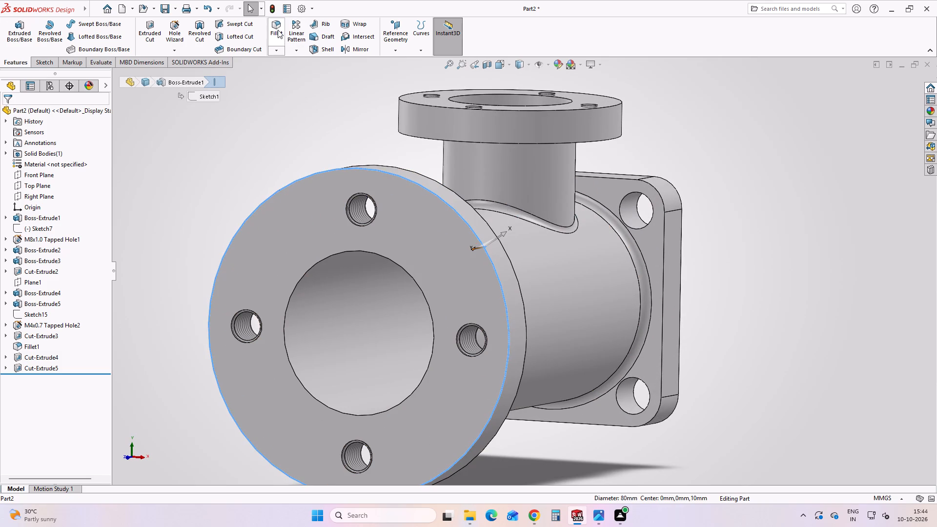
click(278, 30)
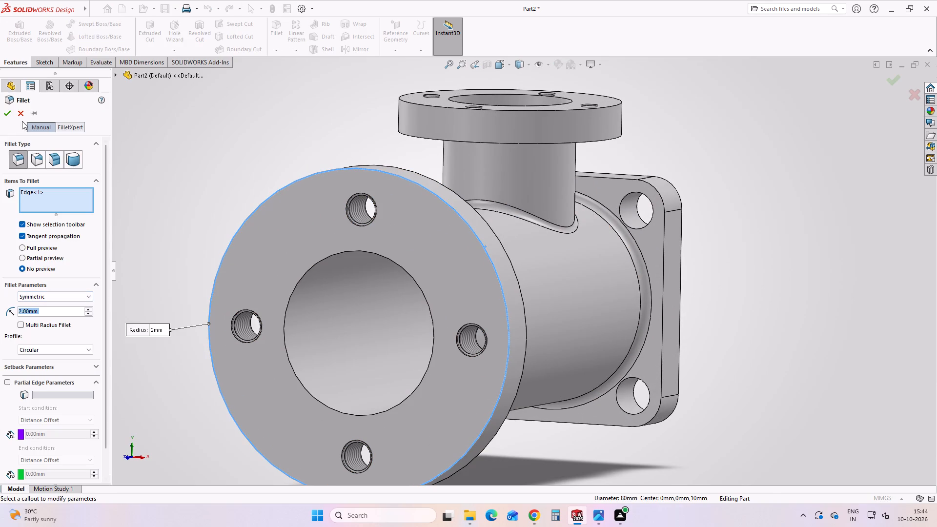
click(8, 119)
click(323, 162)
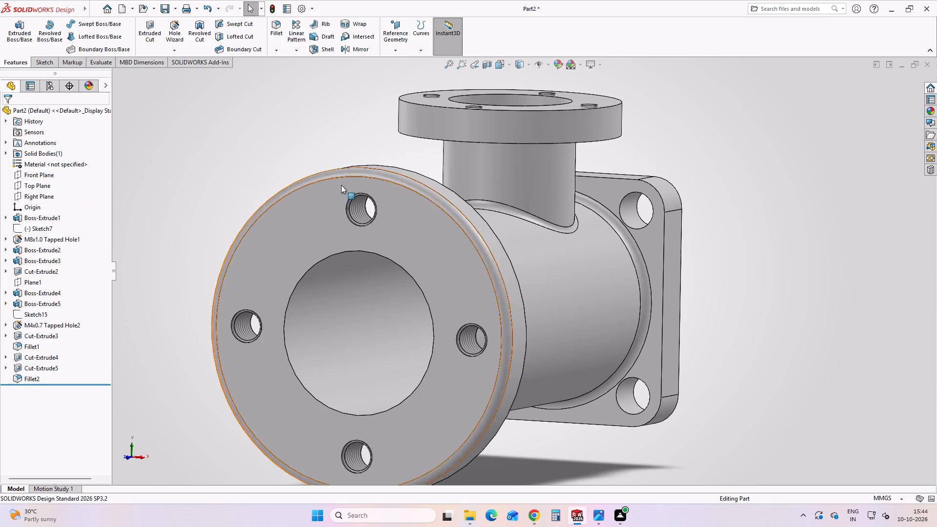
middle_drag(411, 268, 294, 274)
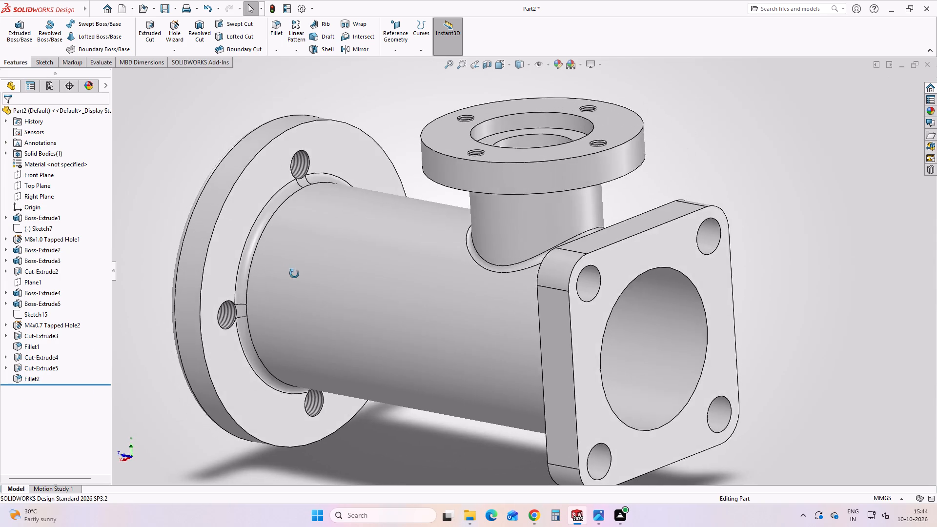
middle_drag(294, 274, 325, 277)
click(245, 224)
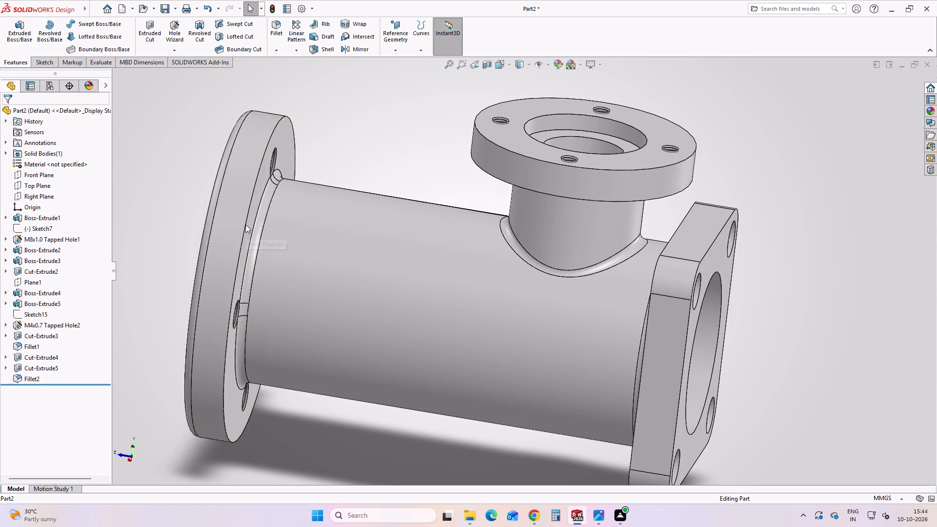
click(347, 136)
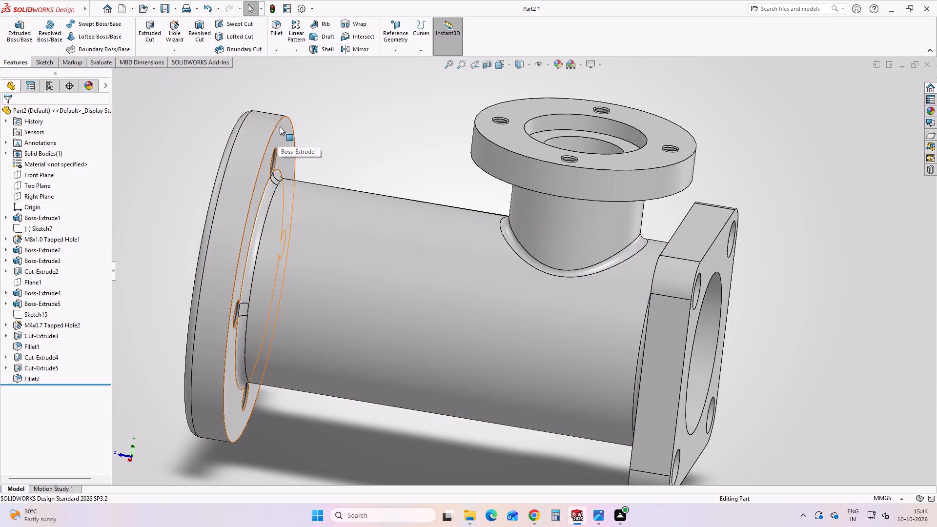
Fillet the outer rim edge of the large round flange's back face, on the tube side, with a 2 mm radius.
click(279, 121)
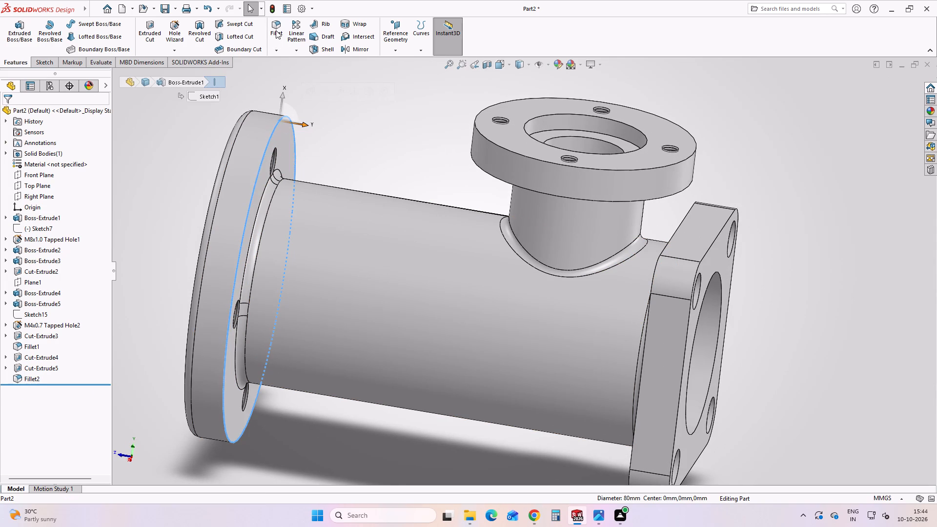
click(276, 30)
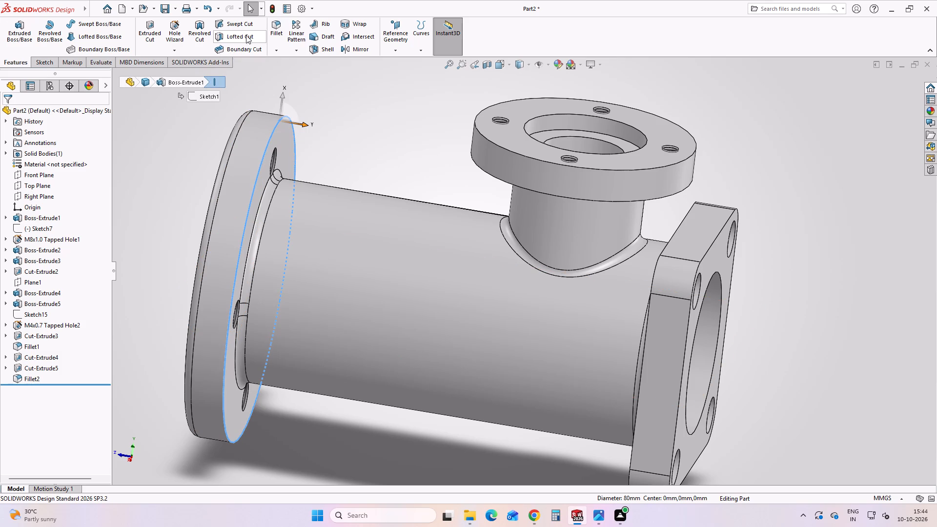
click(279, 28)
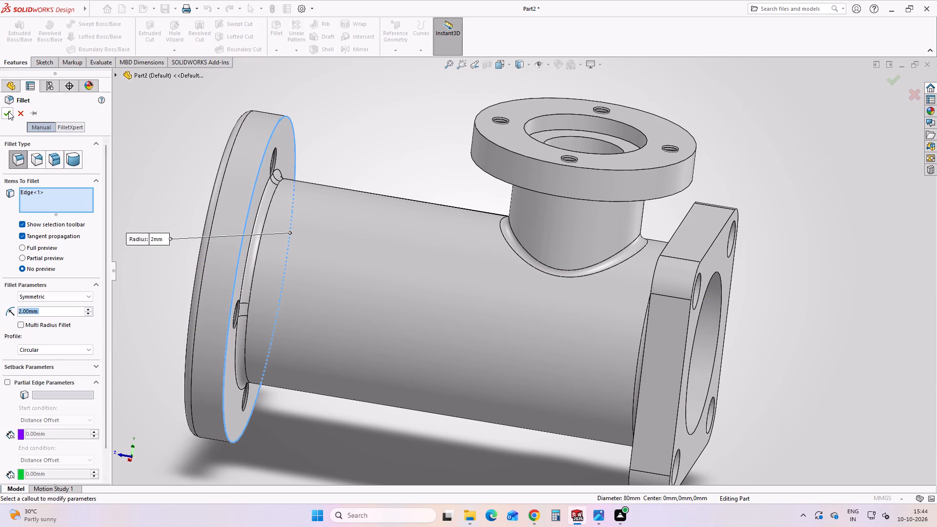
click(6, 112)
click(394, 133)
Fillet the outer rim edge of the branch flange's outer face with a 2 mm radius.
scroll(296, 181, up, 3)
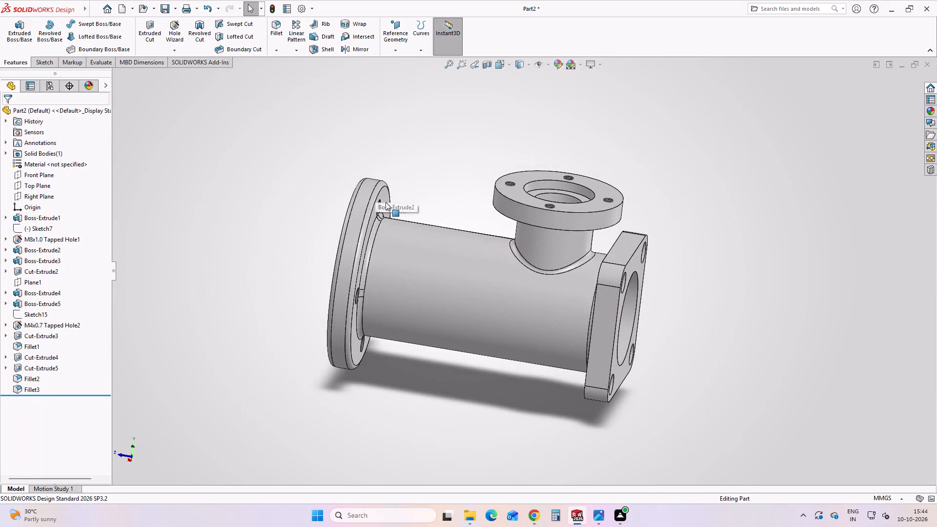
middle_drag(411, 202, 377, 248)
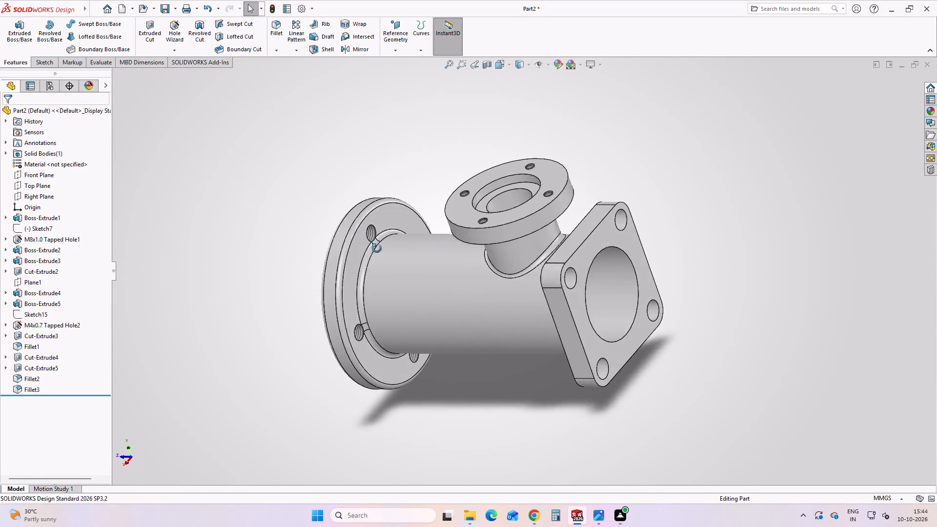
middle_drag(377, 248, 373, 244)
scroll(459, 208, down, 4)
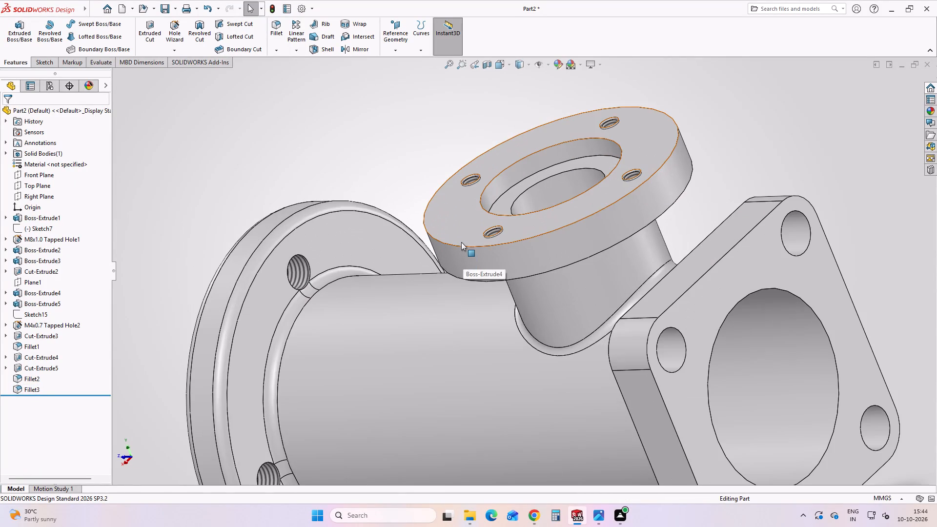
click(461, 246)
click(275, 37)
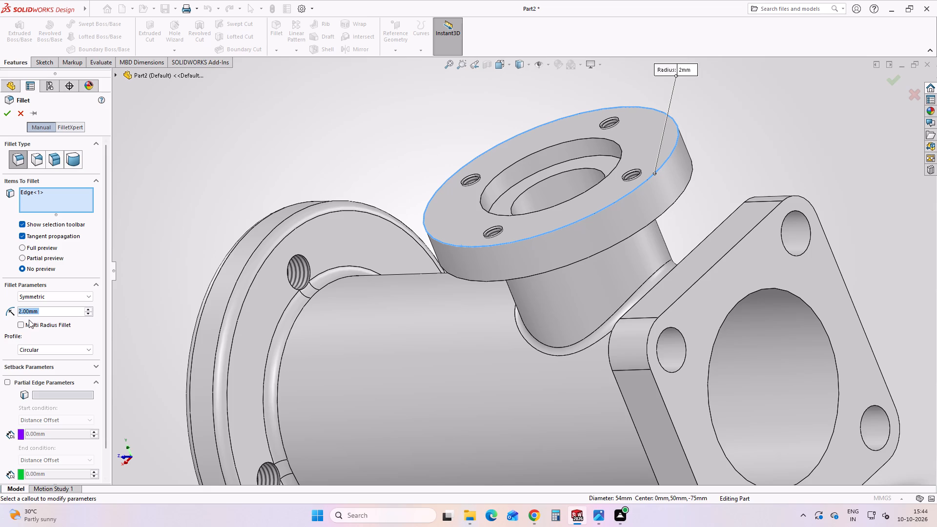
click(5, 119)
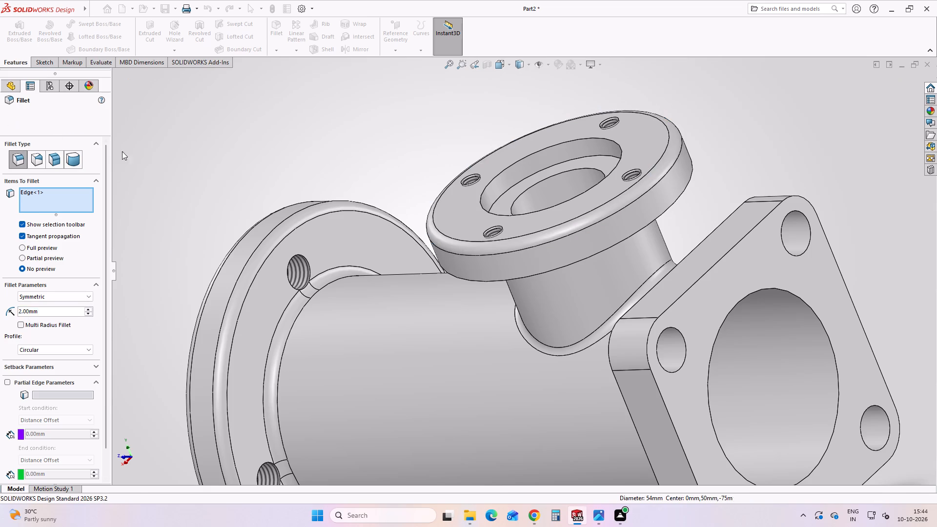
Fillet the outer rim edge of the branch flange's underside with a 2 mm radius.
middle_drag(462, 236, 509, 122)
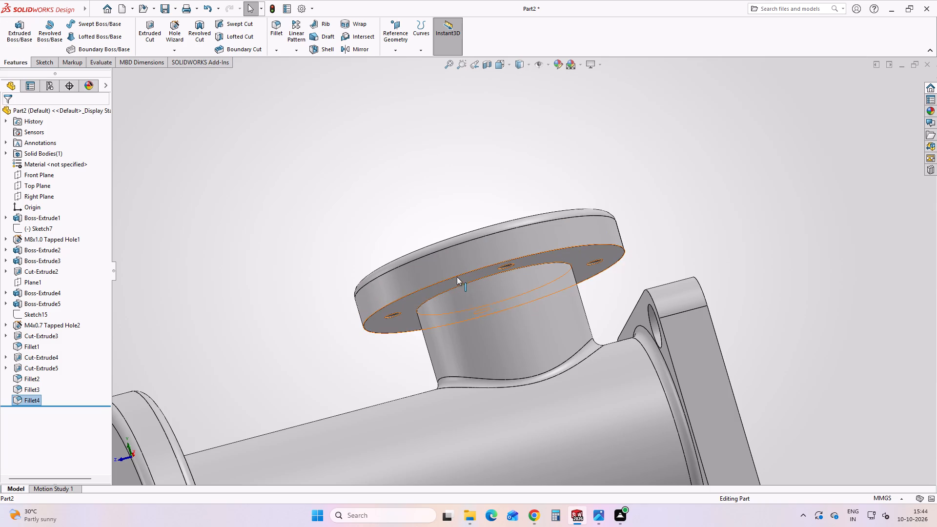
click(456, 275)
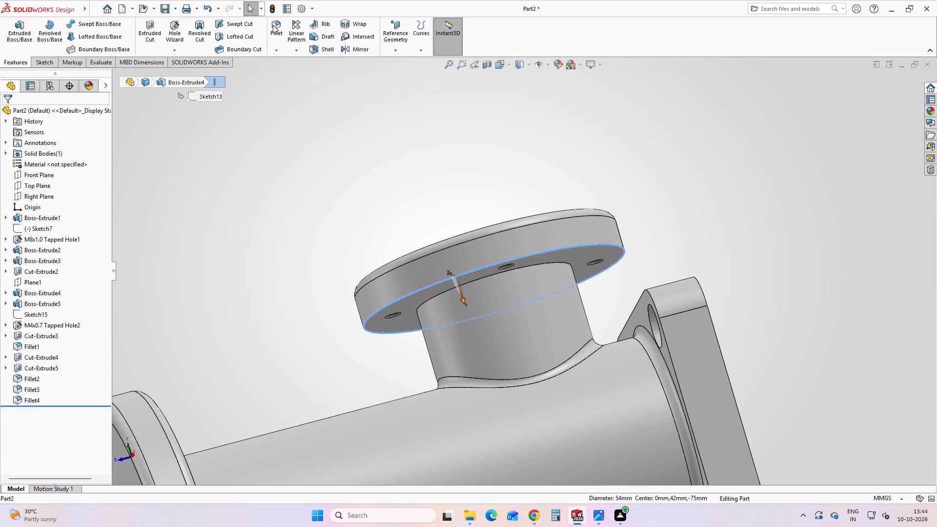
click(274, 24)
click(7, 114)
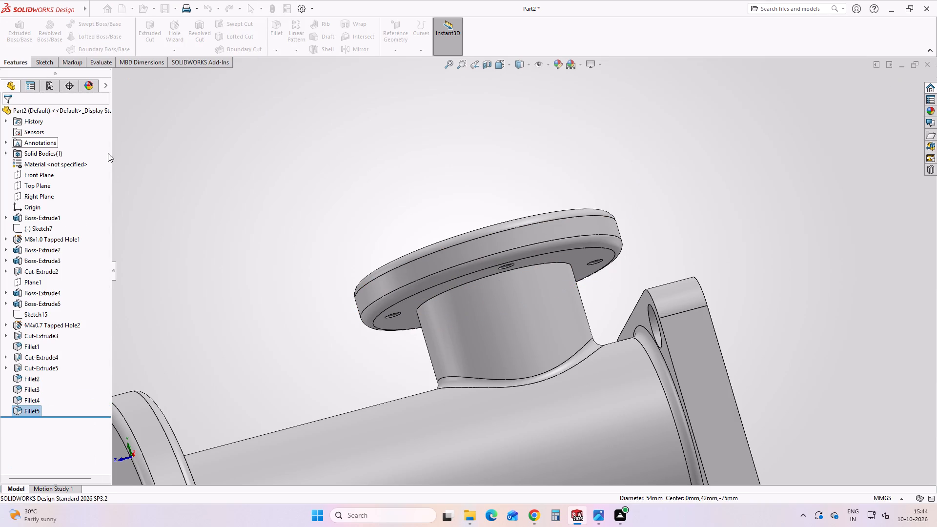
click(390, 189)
Examine the filleted rims of the branch flange and large round flange from several sides.
middle_drag(448, 228, 461, 360)
scroll(461, 360, up, 3)
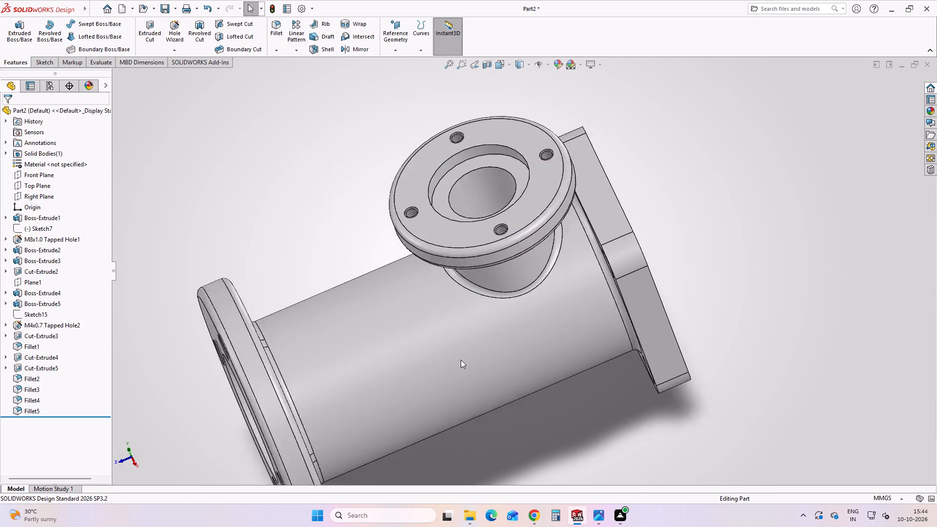
scroll(461, 360, up, 1)
scroll(511, 338, down, 1)
scroll(580, 253, down, 2)
middle_drag(585, 276, 622, 183)
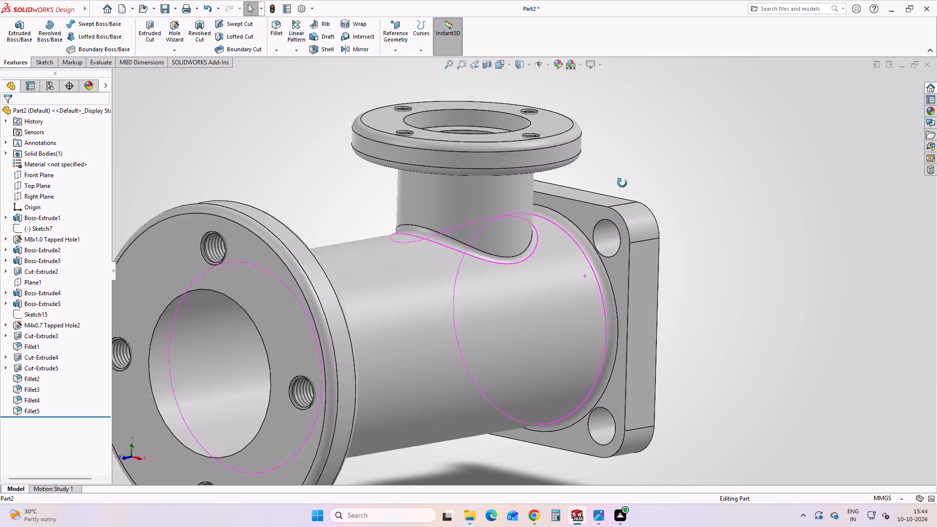
middle_drag(622, 183, 580, 196)
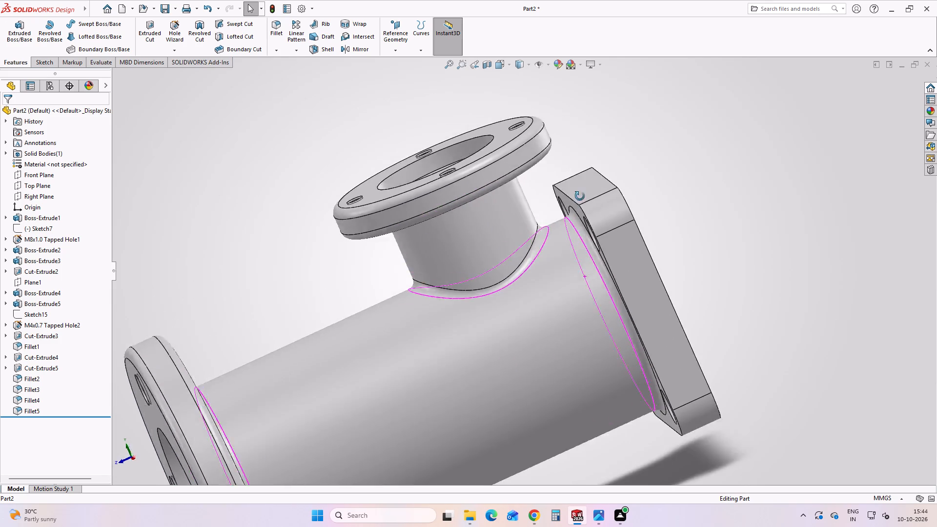
middle_drag(580, 196, 618, 227)
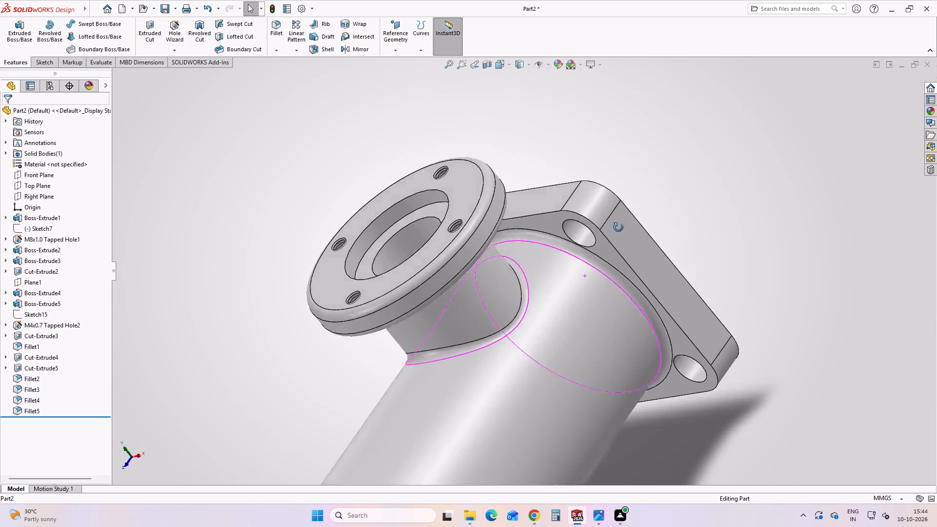
middle_drag(618, 227, 614, 234)
scroll(578, 275, up, 5)
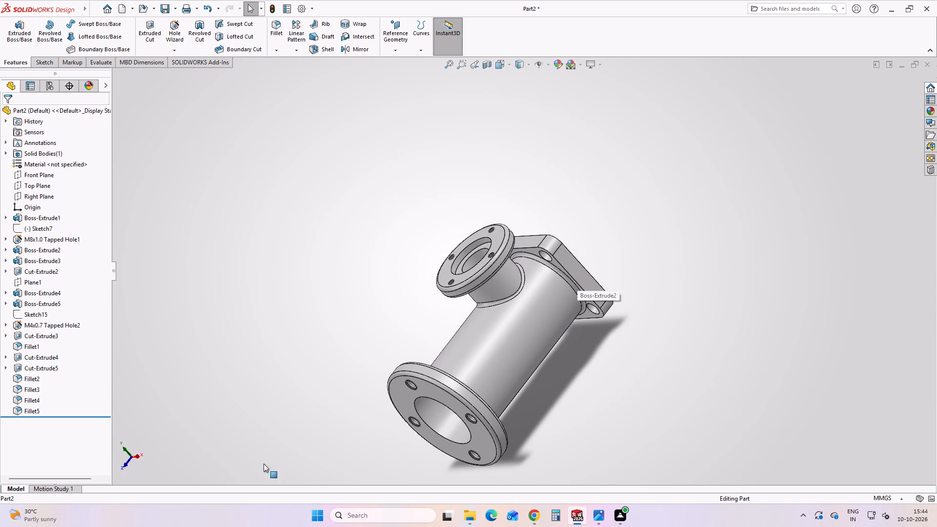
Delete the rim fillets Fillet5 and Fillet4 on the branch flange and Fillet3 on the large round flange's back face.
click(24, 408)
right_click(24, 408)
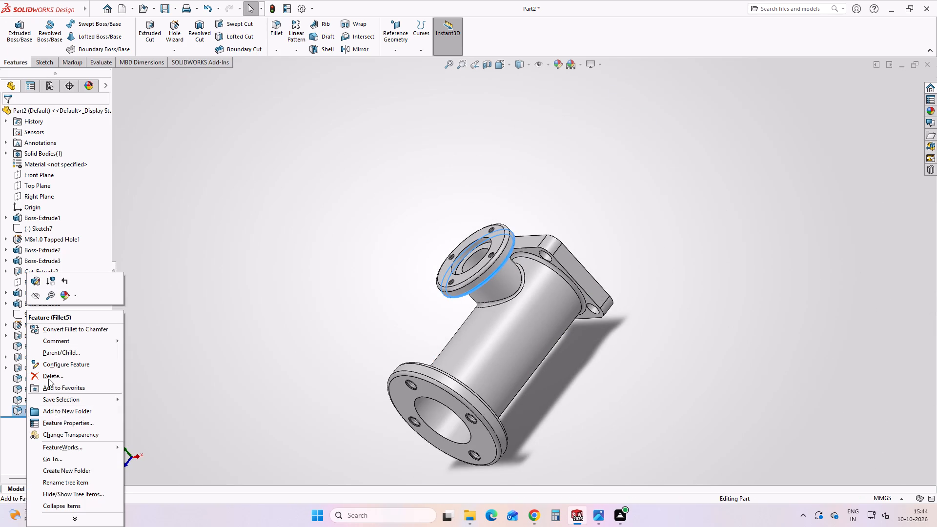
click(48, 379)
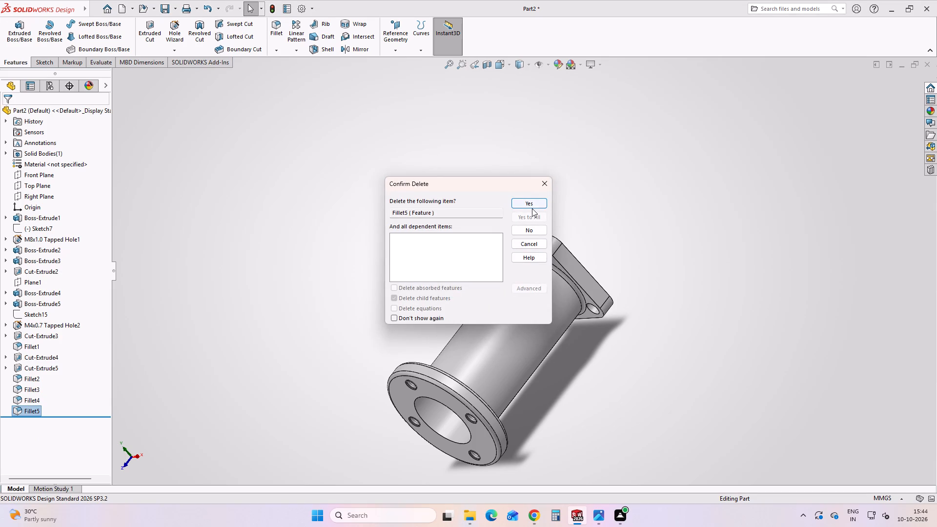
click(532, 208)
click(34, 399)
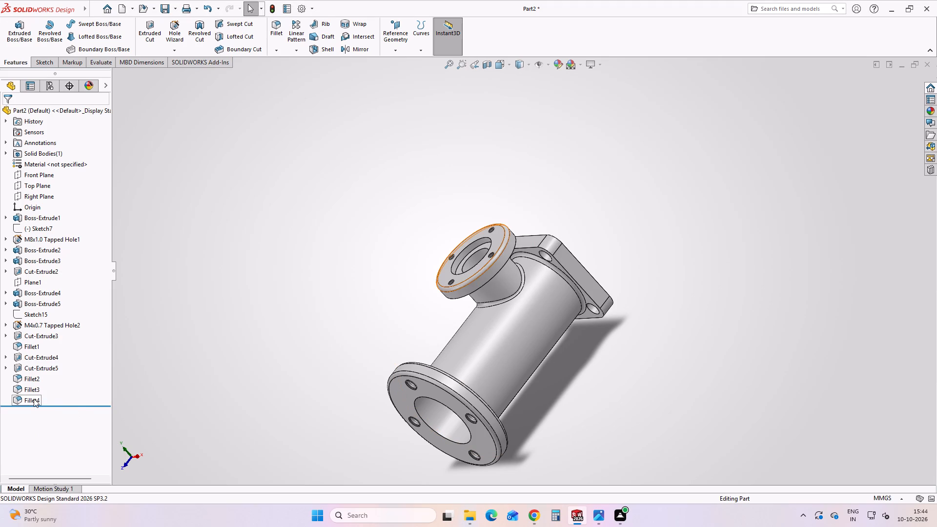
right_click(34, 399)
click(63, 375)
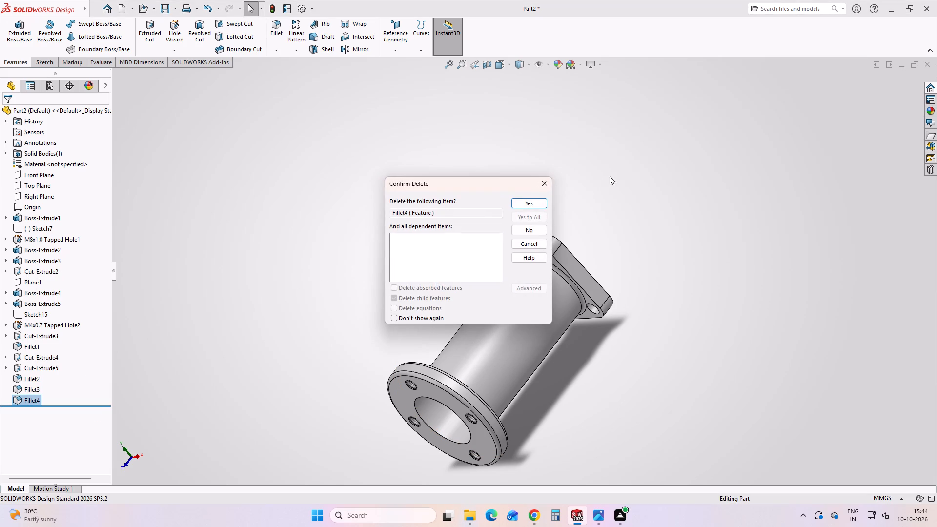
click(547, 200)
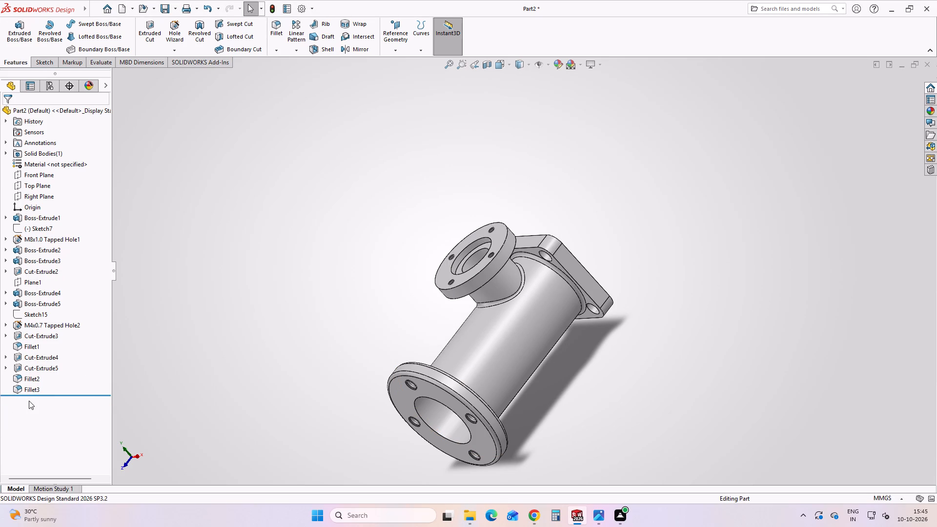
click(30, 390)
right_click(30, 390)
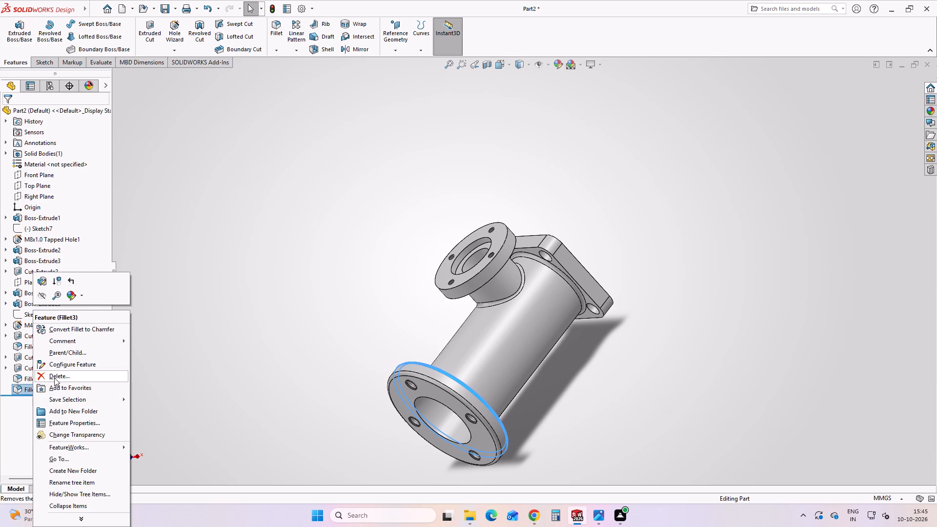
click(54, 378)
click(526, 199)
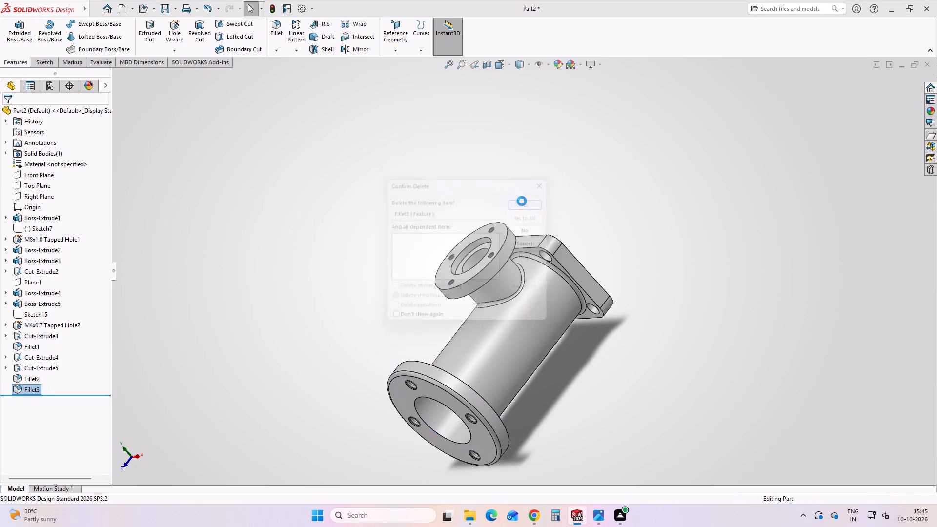
Delete Fillet2, the rim fillet on the large round flange's front face.
click(36, 377)
right_click(36, 377)
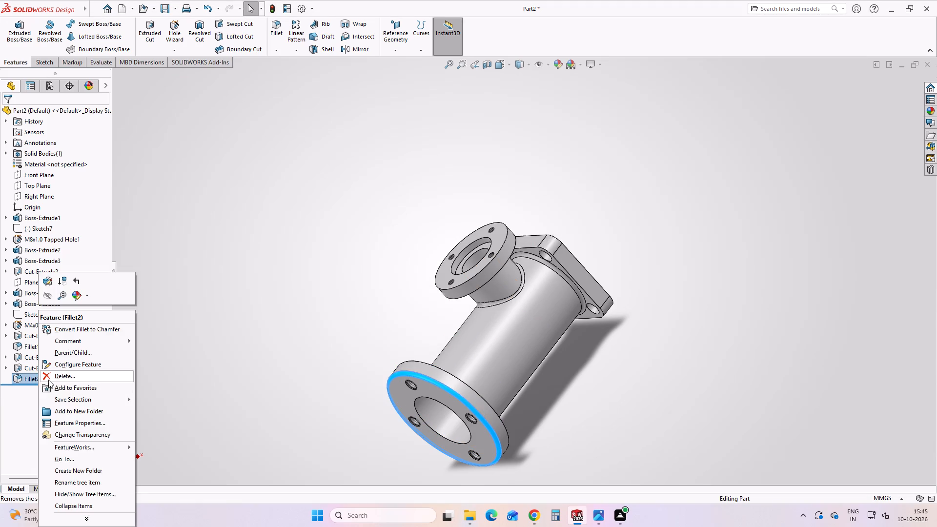
click(48, 380)
click(528, 206)
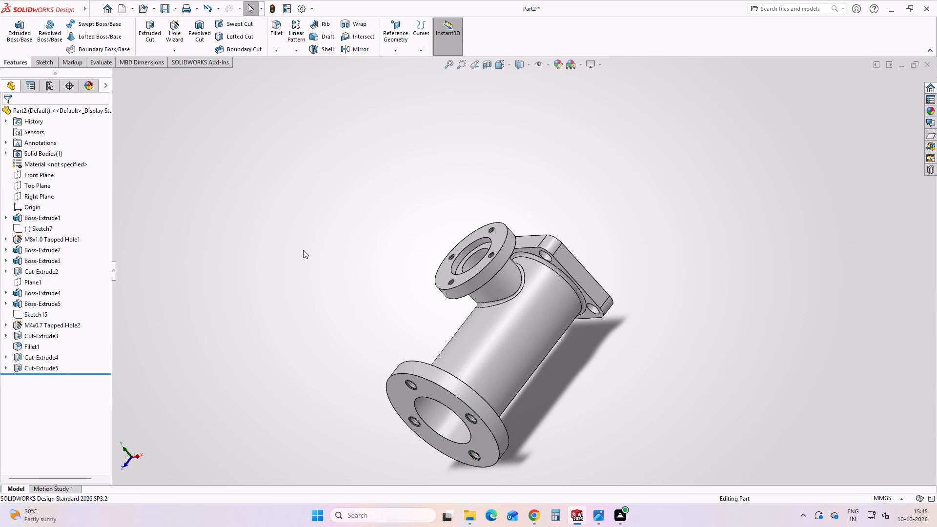
click(303, 250)
Examine the body from all sides, including the tube-to-flange joints and the square flange's bore.
scroll(441, 314, up, 2)
middle_drag(480, 329, 447, 390)
scroll(470, 382, down, 5)
scroll(526, 322, up, 1)
scroll(525, 315, down, 3)
scroll(521, 315, up, 1)
middle_drag(520, 316, 467, 358)
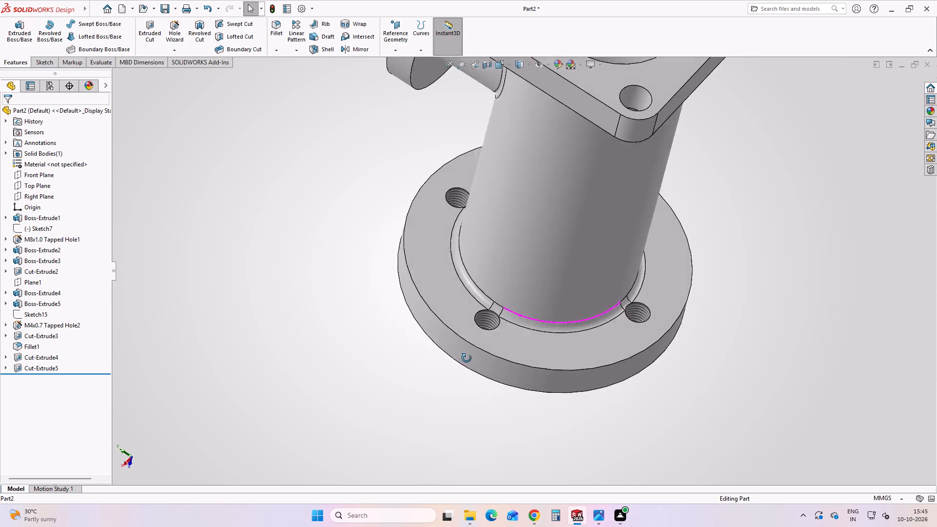
middle_drag(467, 358, 421, 246)
scroll(421, 244, up, 5)
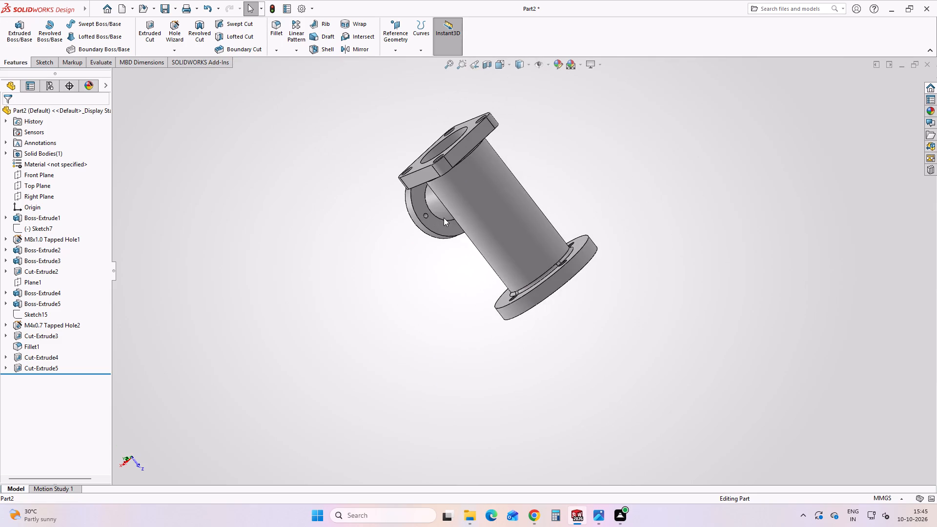
scroll(452, 200, down, 4)
middle_drag(463, 121, 539, 153)
scroll(539, 146, up, 4)
middle_drag(475, 186, 471, 226)
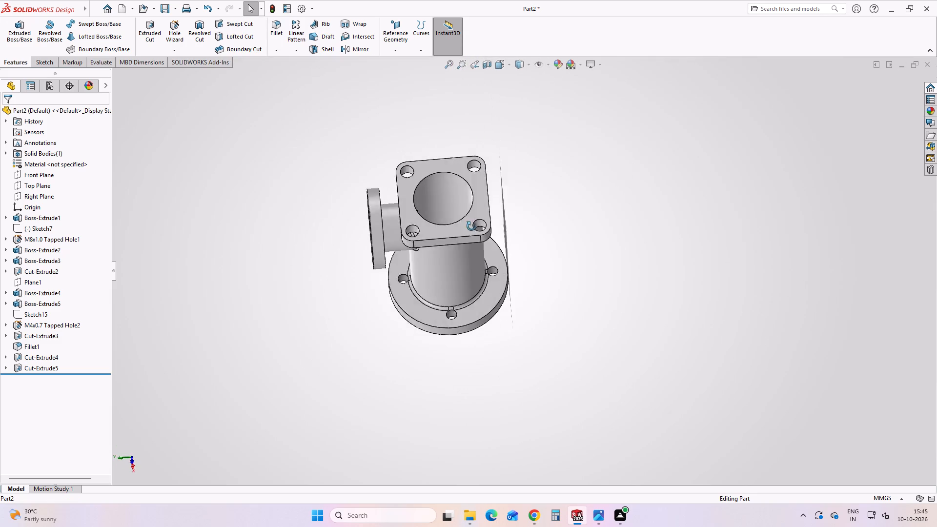
middle_drag(471, 226, 459, 266)
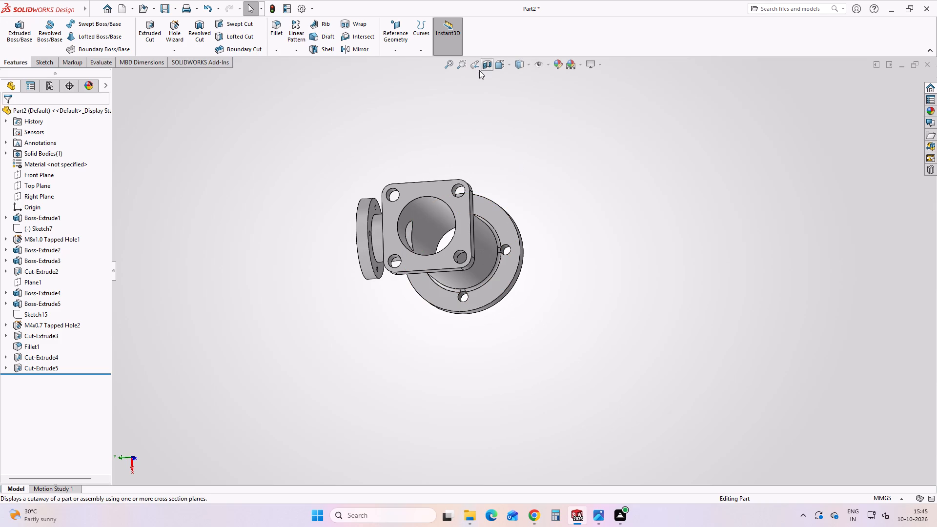
Section the body parallel to the Front Plane and inspect its cross-sections along the main tube at offsets between about -30 and -132 mm.
click(491, 67)
middle_drag(463, 266, 500, 136)
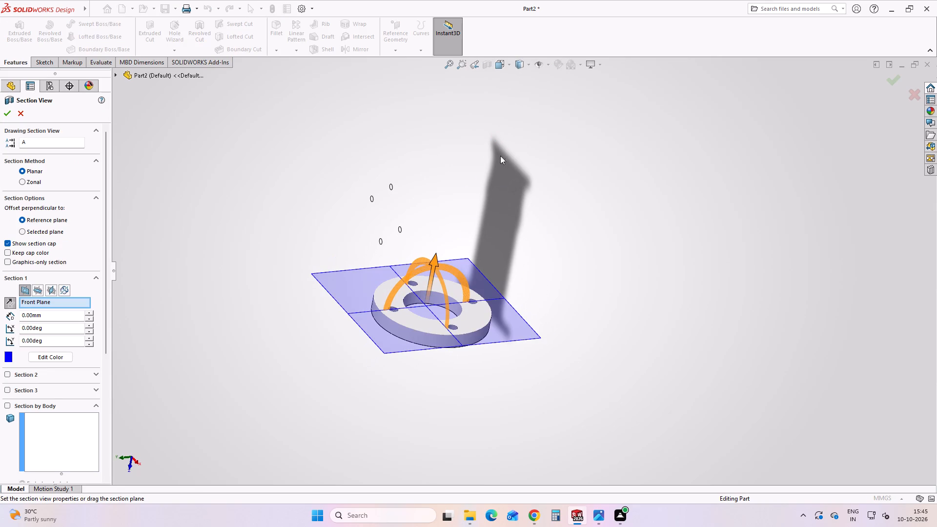
drag(434, 257, 487, 109)
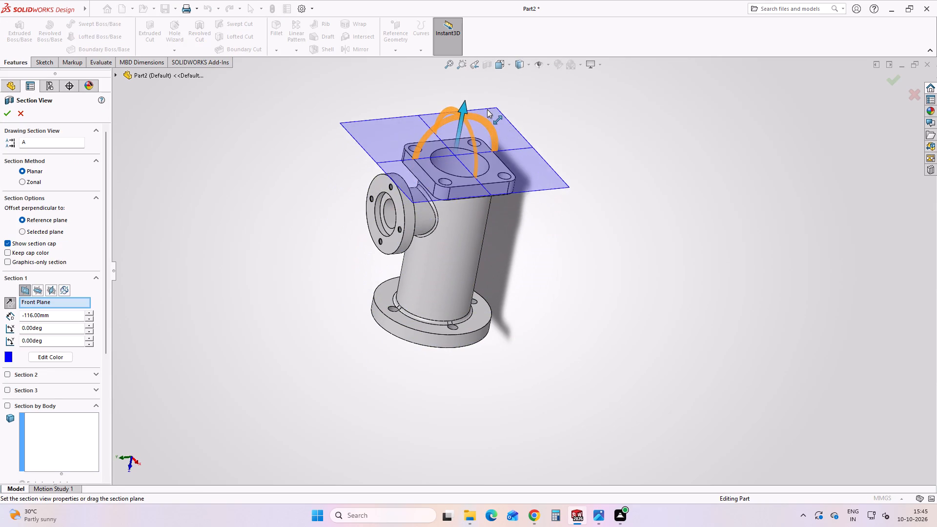
drag(487, 109, 477, 154)
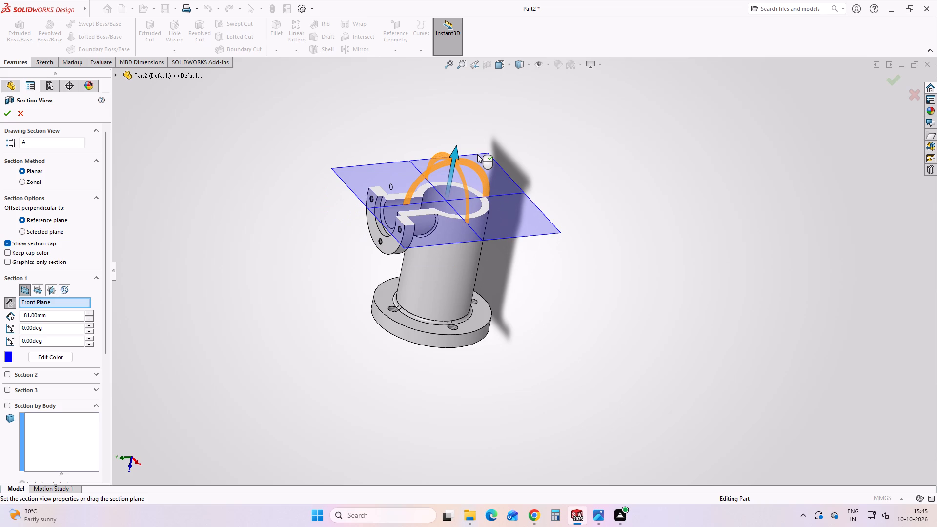
scroll(442, 176, down, 1)
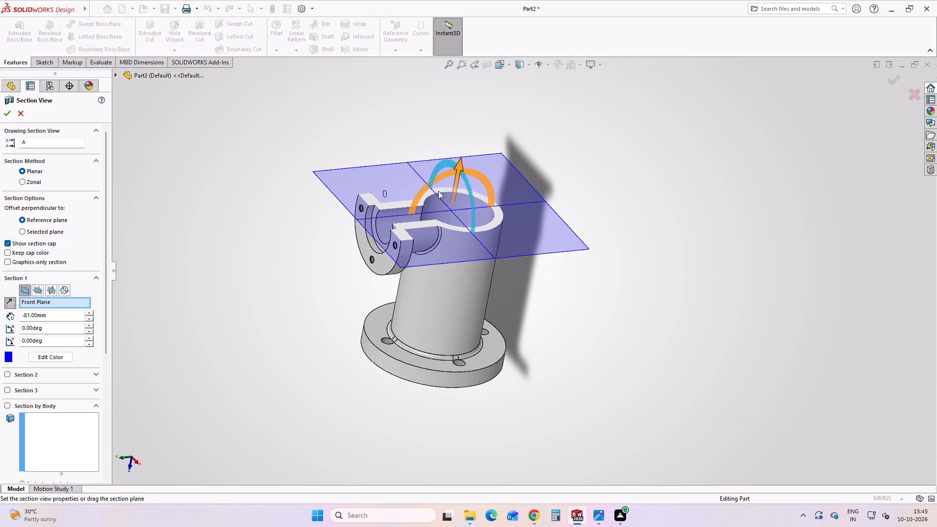
middle_drag(408, 234, 467, 194)
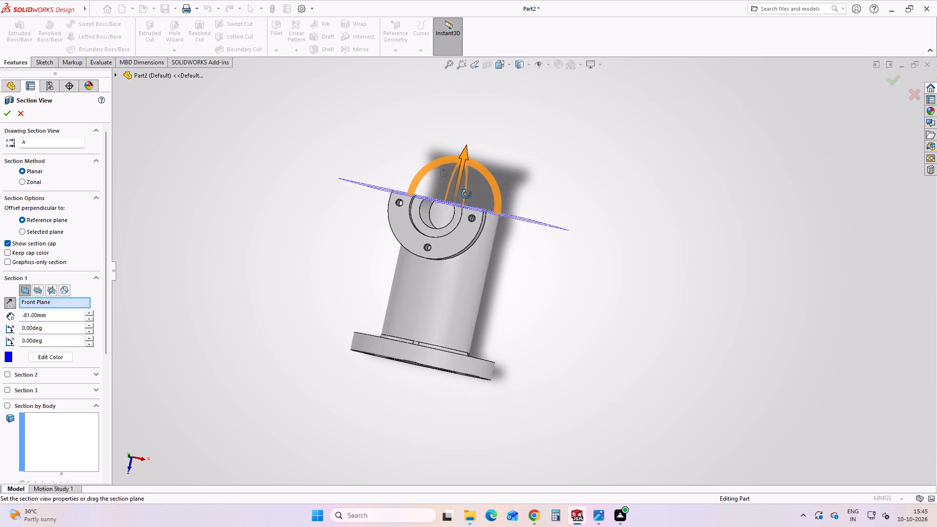
middle_drag(467, 194, 453, 236)
drag(458, 156, 477, 135)
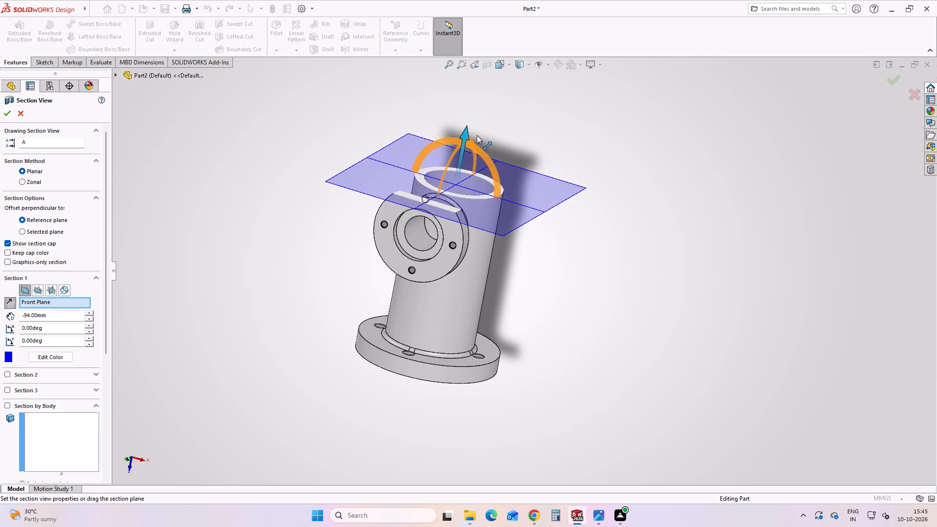
drag(477, 135, 492, 249)
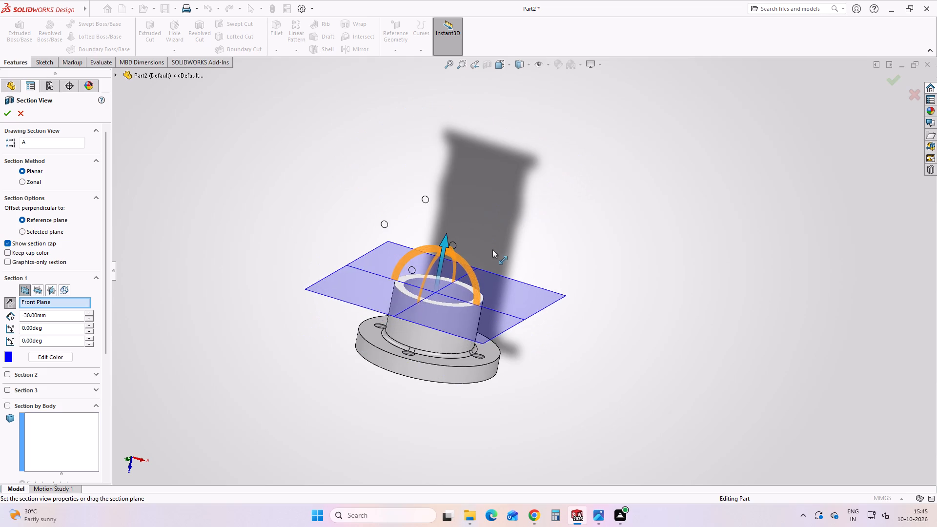
drag(492, 249, 510, 75)
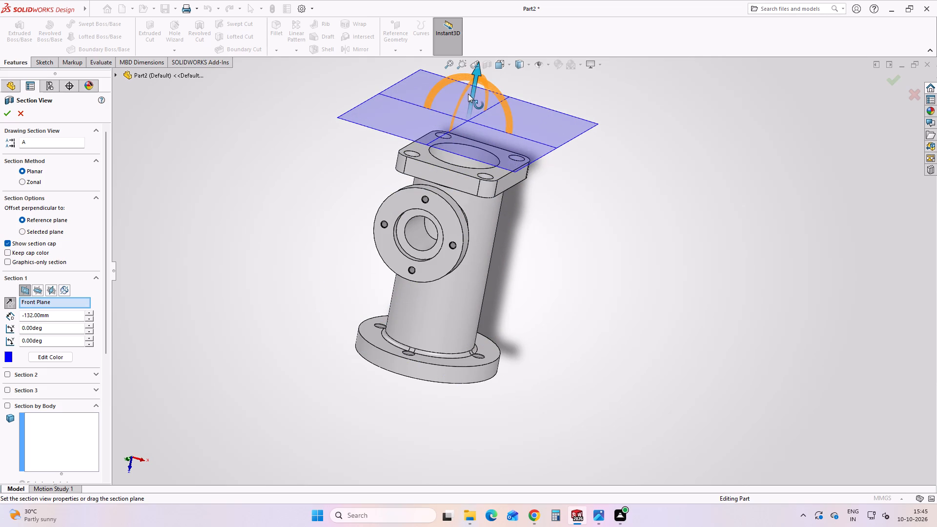
Rotate the section plane to about 86° and offset it about -3 mm to cut the main tube lengthwise.
drag(467, 97, 480, 104)
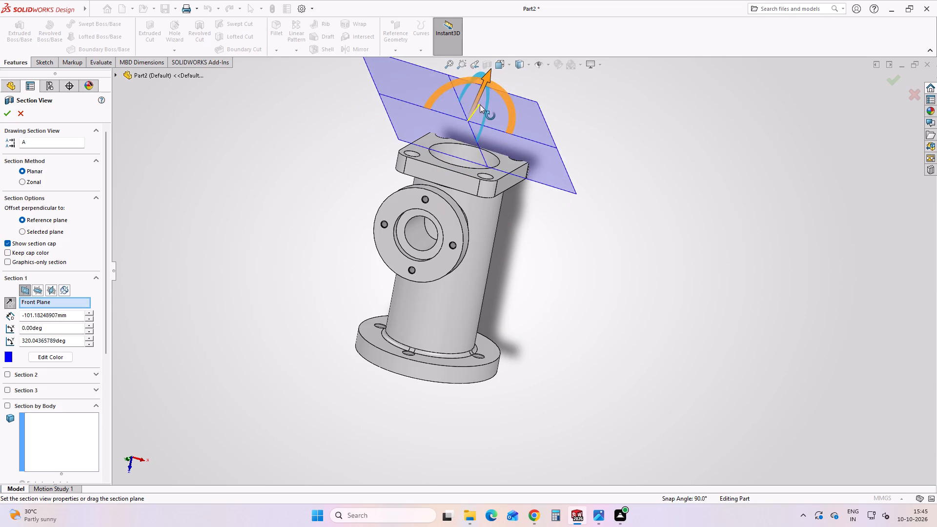
drag(480, 104, 477, 110)
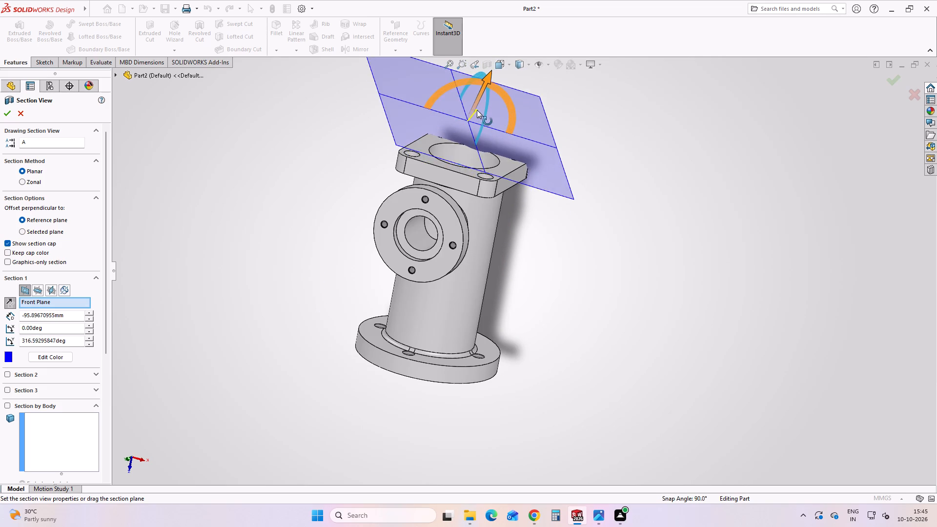
drag(477, 110, 466, 121)
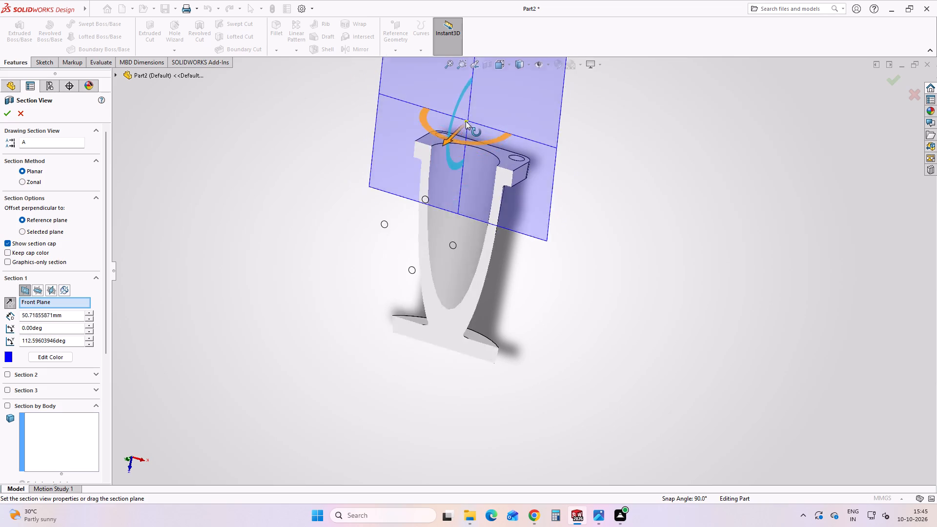
drag(466, 121, 463, 119)
scroll(537, 431, up, 3)
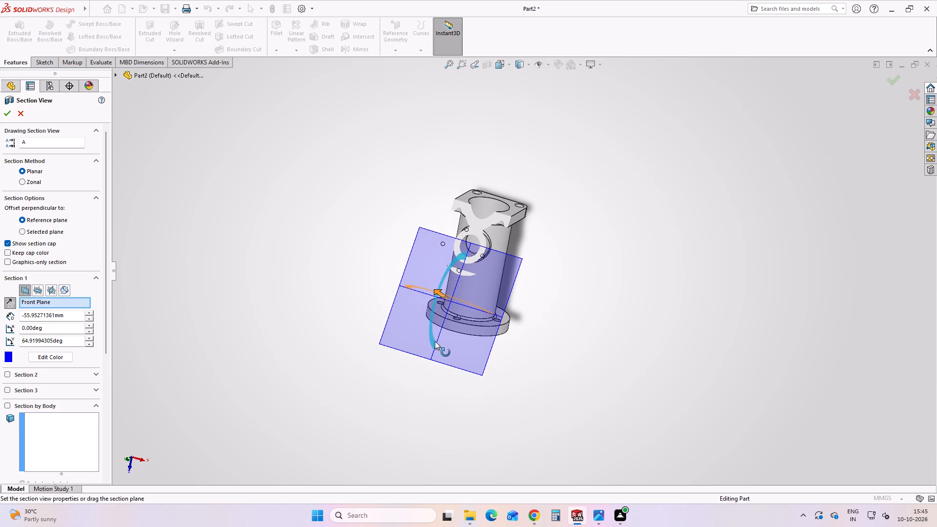
drag(435, 341, 437, 354)
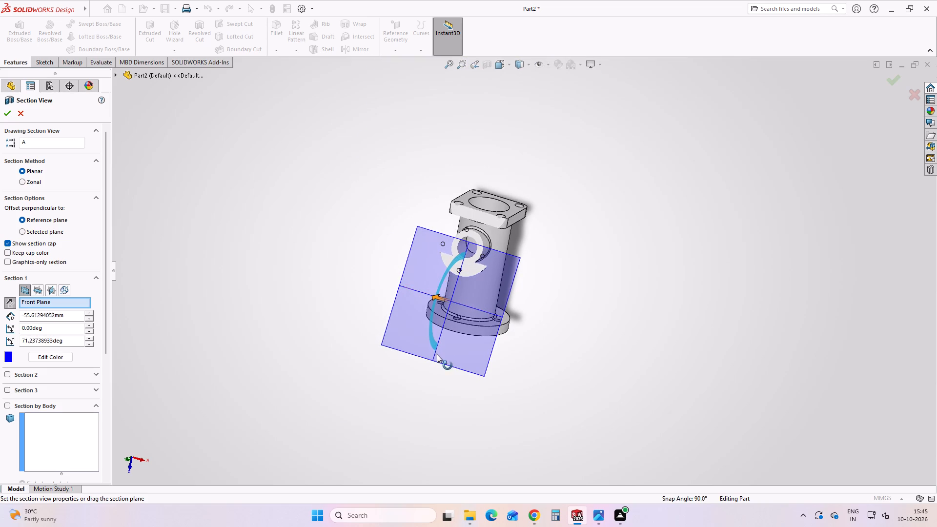
drag(437, 354, 450, 360)
drag(429, 332, 447, 327)
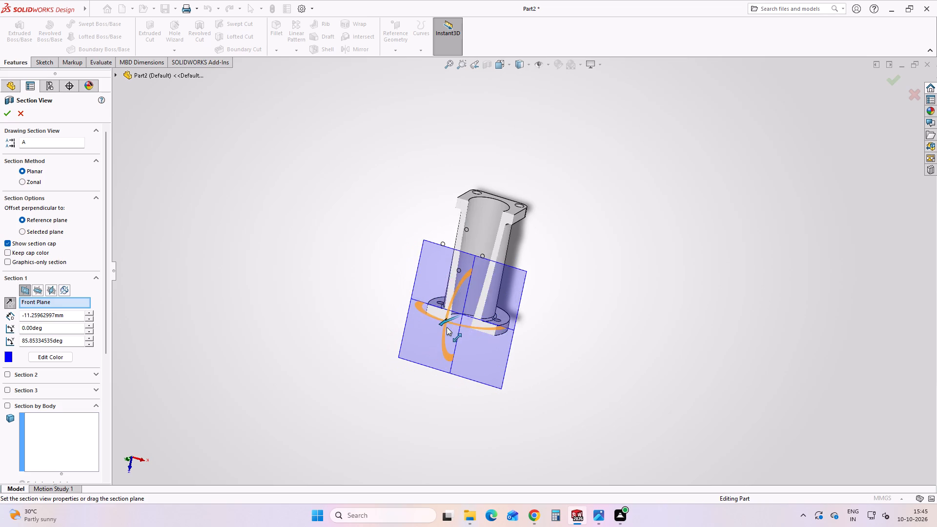
drag(447, 327, 450, 323)
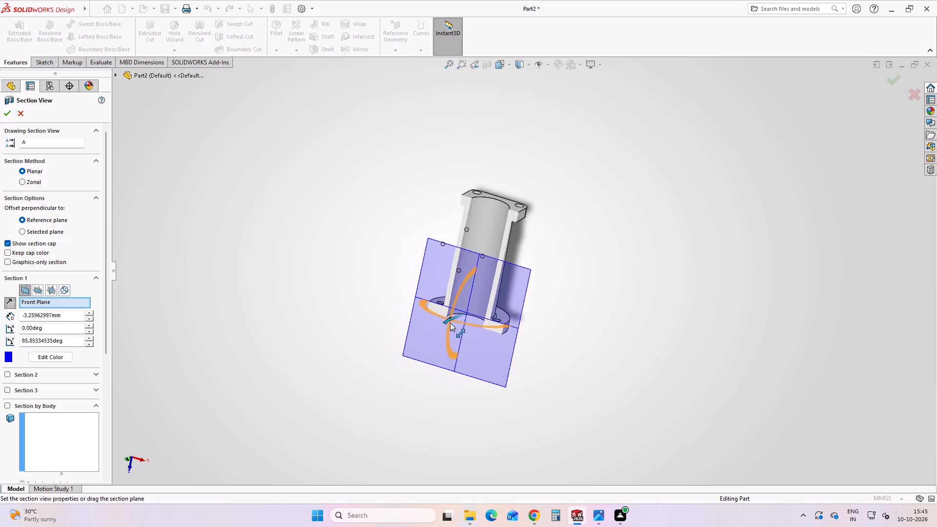
drag(450, 323, 451, 322)
Move the lengthwise section plane through the branch and main tube, inspect the cut body from several sides, and discard the section view.
middle_drag(461, 336, 510, 170)
middle_drag(488, 281, 493, 254)
drag(497, 242, 497, 232)
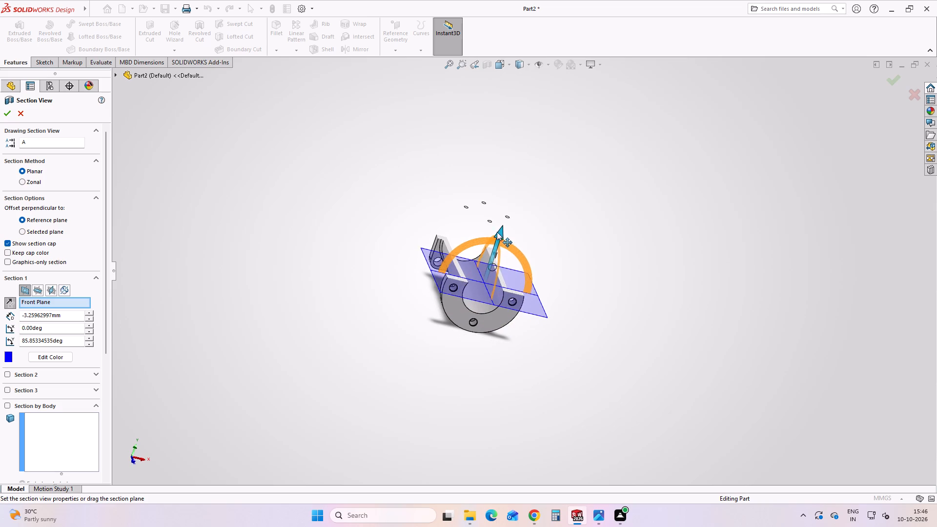
drag(497, 232, 468, 122)
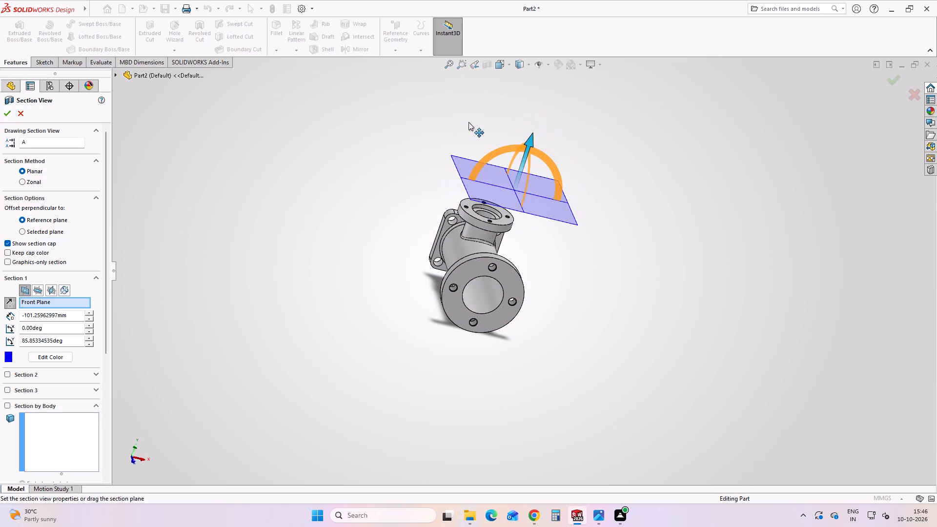
drag(468, 122, 463, 204)
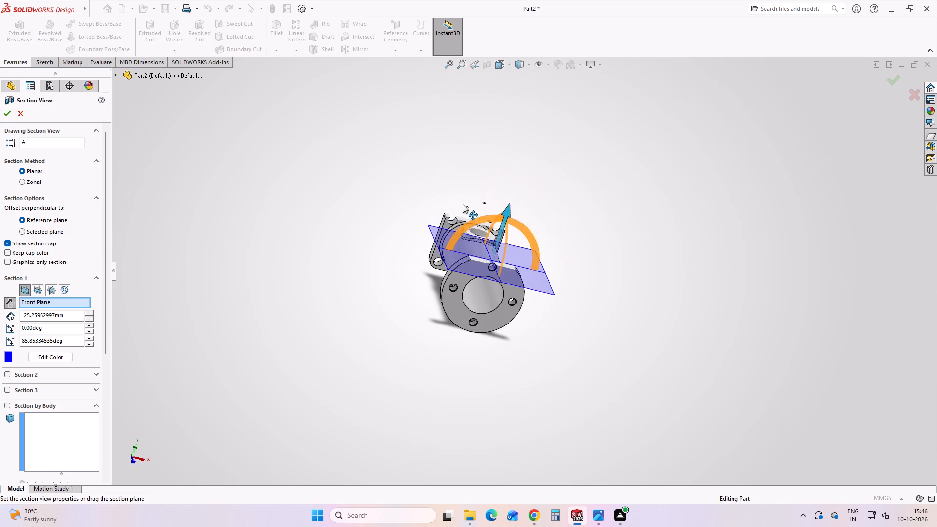
drag(463, 204, 463, 205)
click(622, 239)
scroll(465, 231, down, 4)
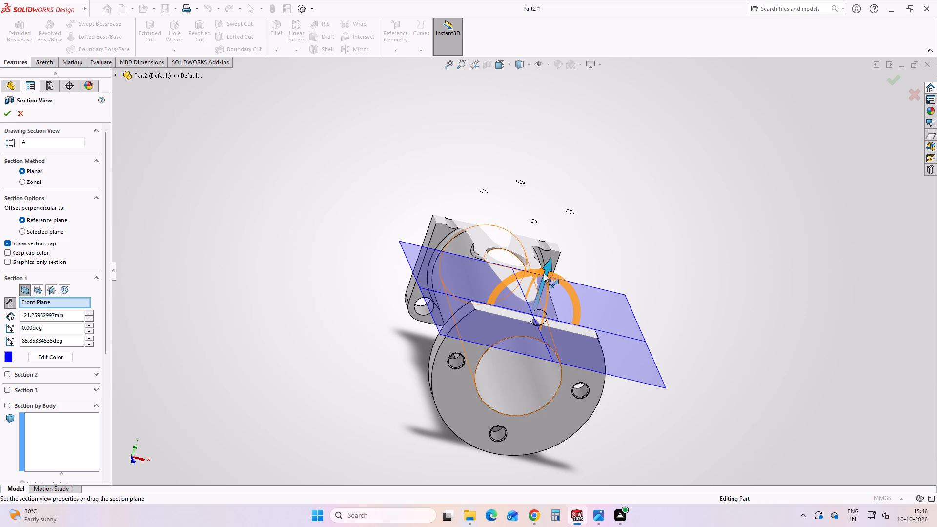
drag(544, 273, 518, 302)
middle_drag(544, 296, 424, 306)
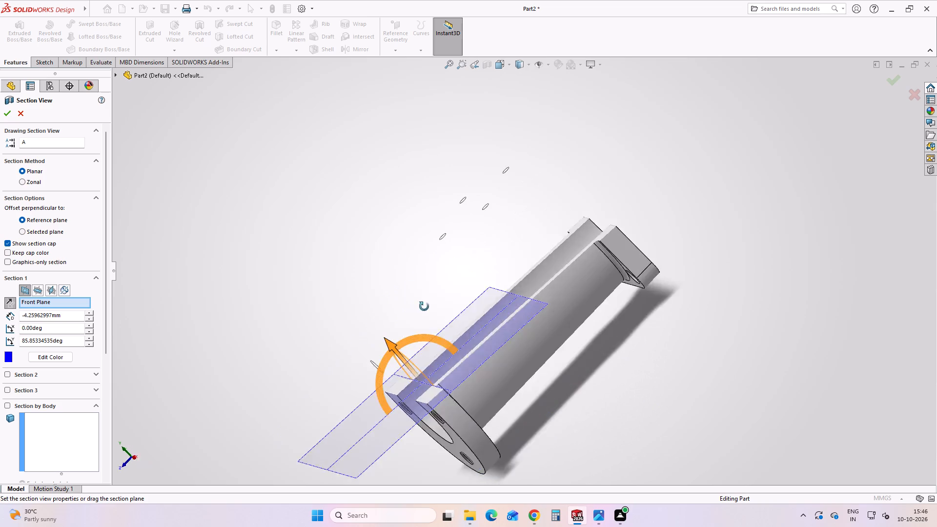
middle_drag(424, 306, 668, 300)
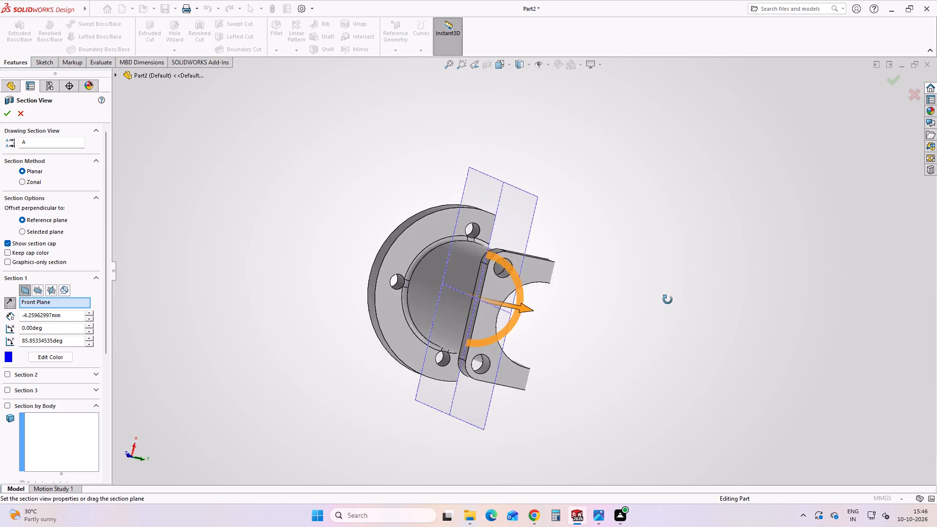
middle_drag(668, 300, 629, 288)
scroll(629, 288, up, 1)
click(910, 97)
click(754, 201)
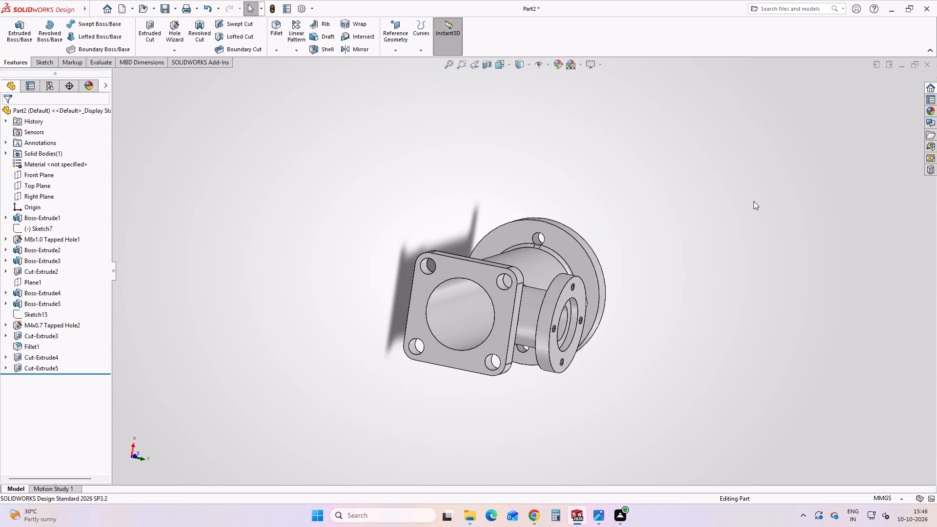
Switch to Photos to check the flange dimensions in the 01-Body drawing, and return to the SOLIDWORKS model.
middle_drag(515, 313, 532, 231)
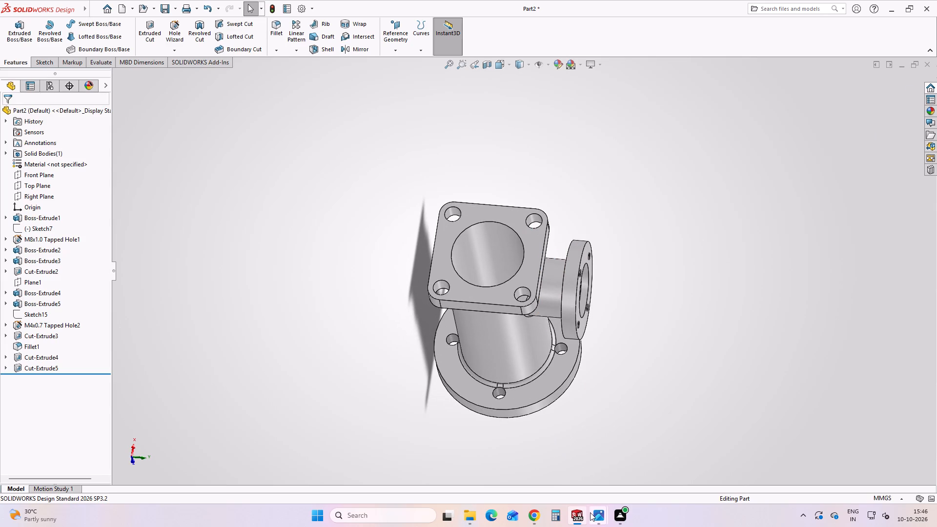
click(499, 477)
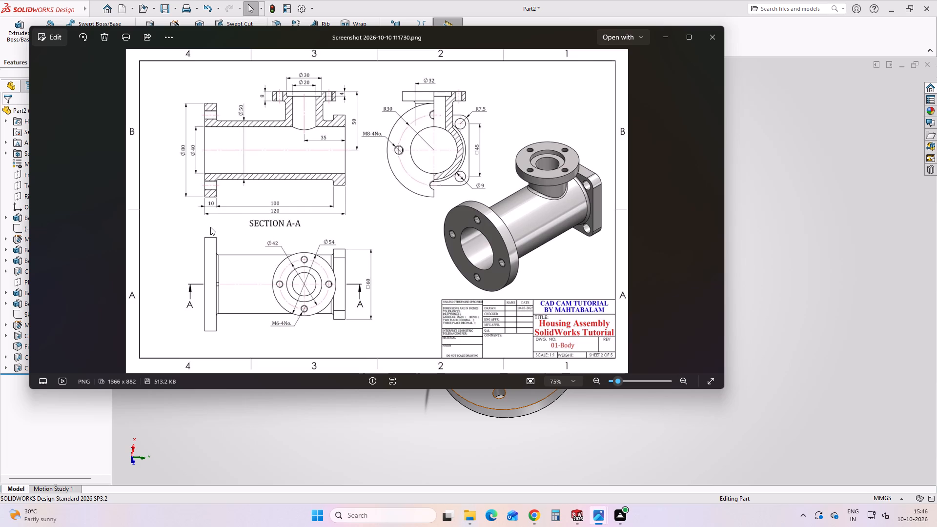
click(773, 219)
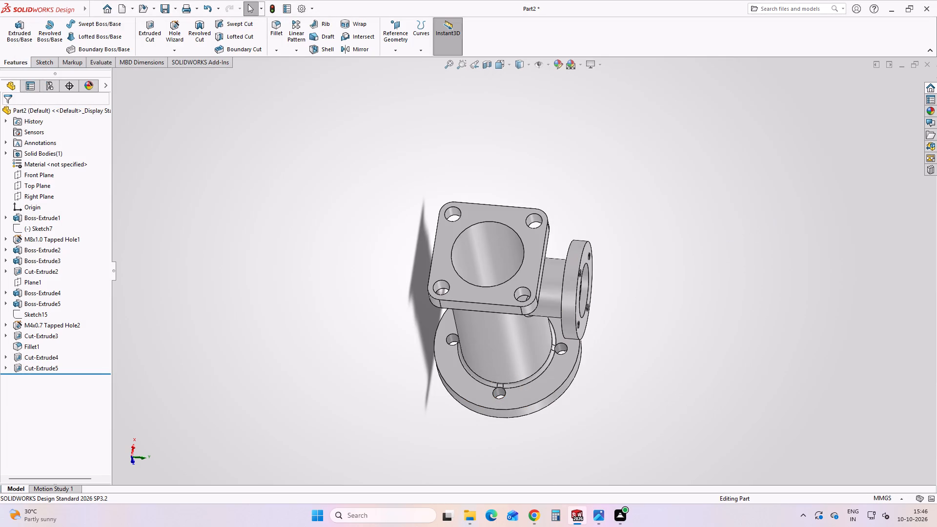
Measure the square flange's thickness between its back and front faces.
click(55, 65)
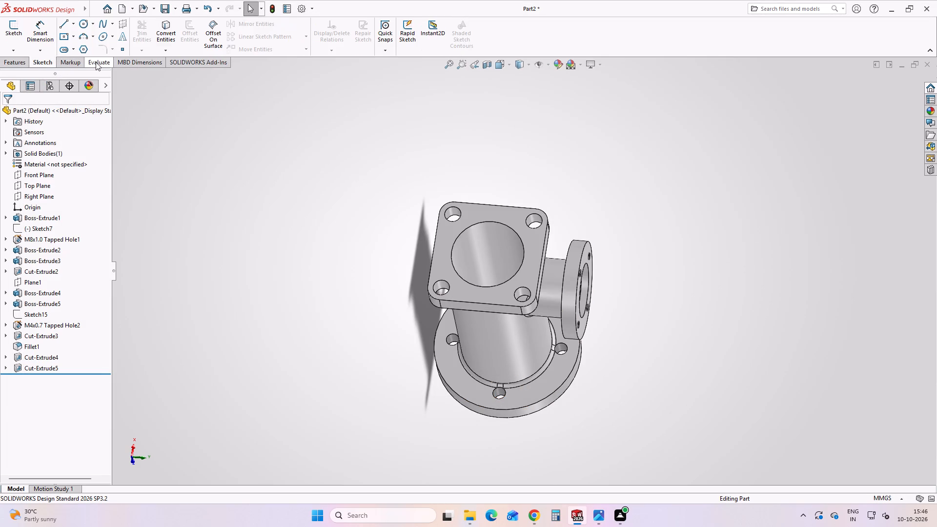
click(96, 62)
click(108, 29)
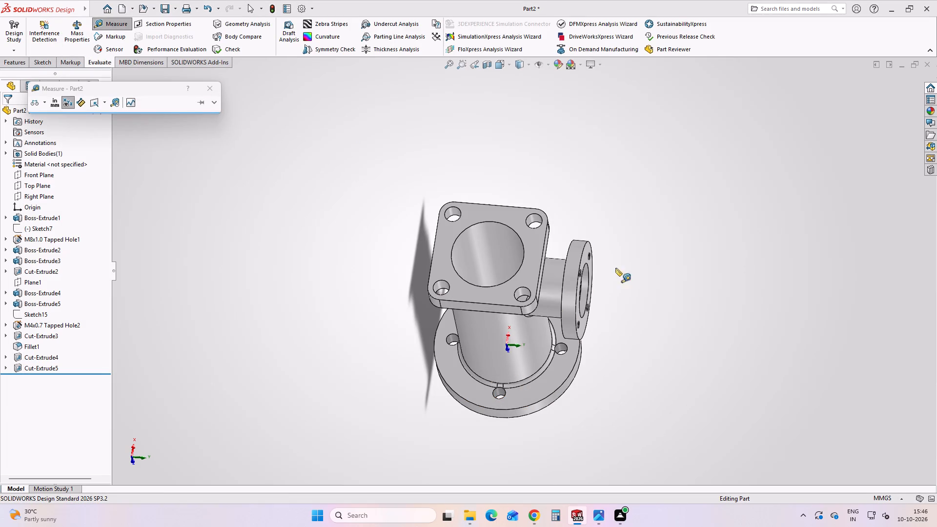
scroll(596, 287, down, 2)
middle_drag(516, 270, 372, 286)
scroll(401, 198, down, 3)
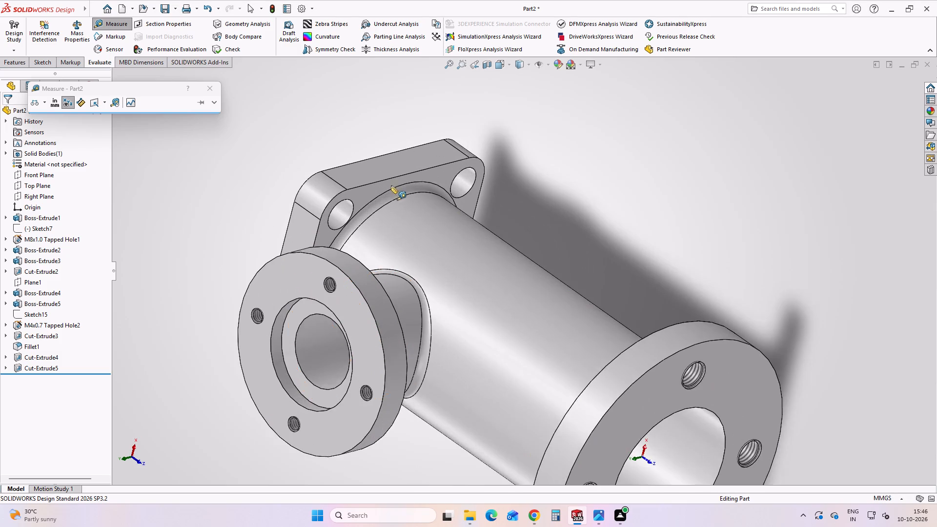
click(388, 185)
middle_drag(377, 155, 465, 209)
scroll(465, 205, down, 1)
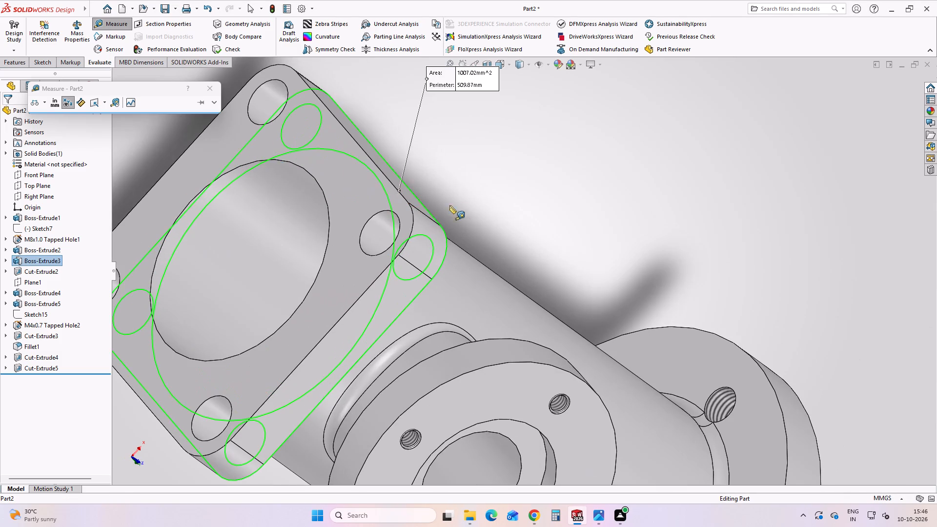
click(343, 181)
scroll(431, 246, up, 3)
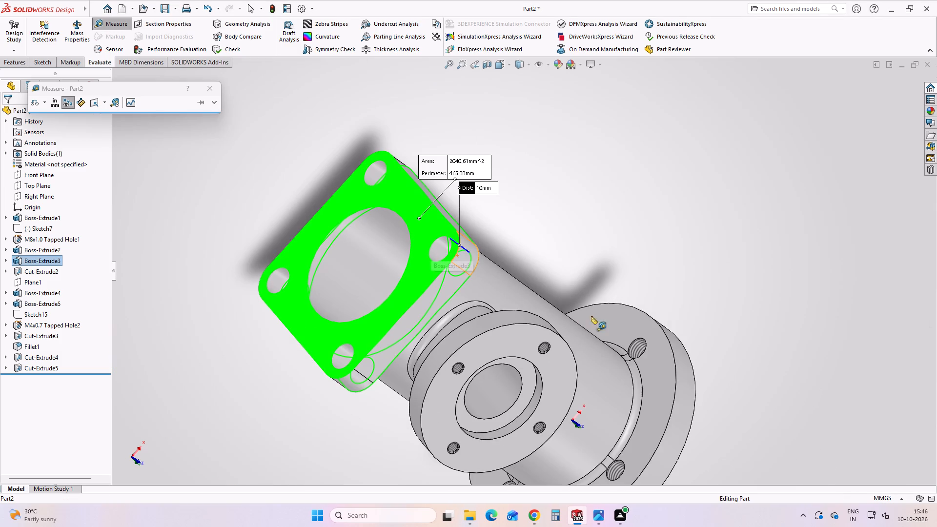
key(Escape)
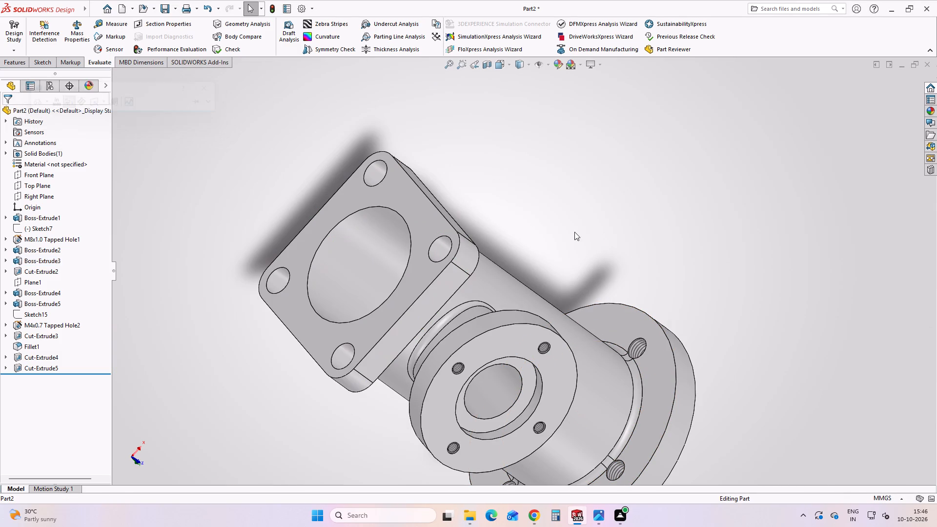
Measure the large round flange's thickness between its back and front faces.
click(119, 24)
scroll(572, 262, up, 2)
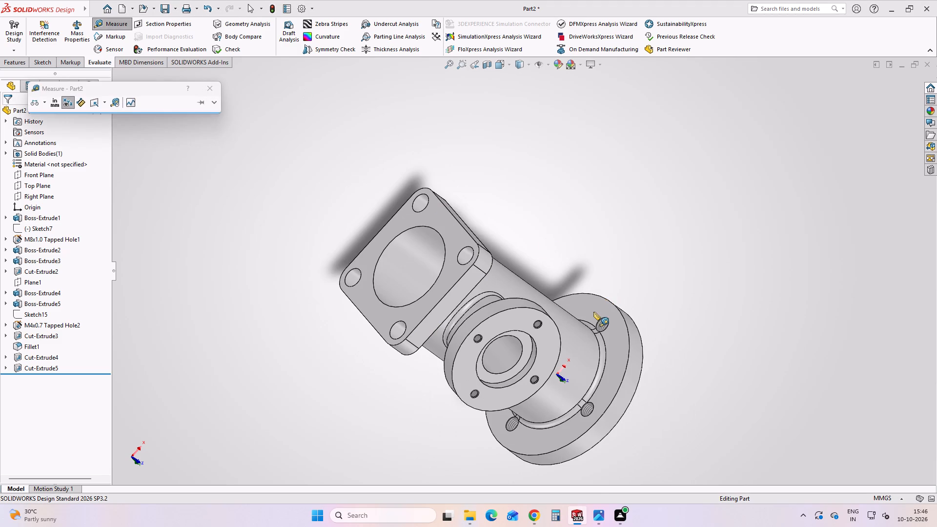
click(593, 312)
middle_drag(635, 367, 535, 258)
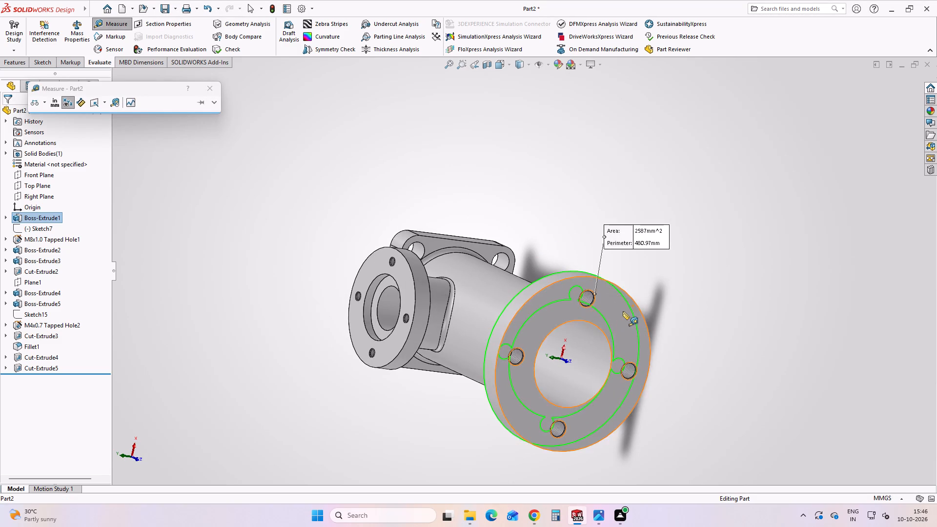
click(623, 311)
middle_drag(618, 338, 669, 368)
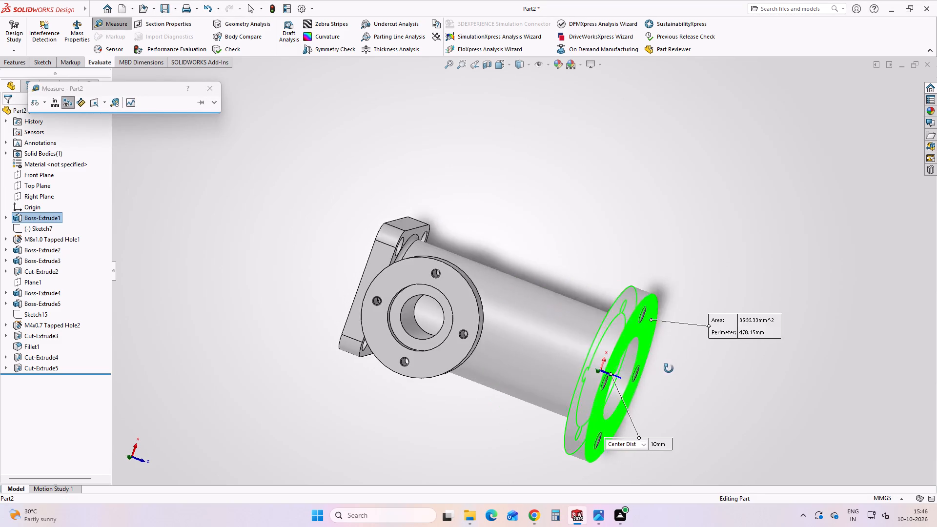
middle_drag(669, 368, 674, 368)
key(Escape)
scroll(418, 270, down, 2)
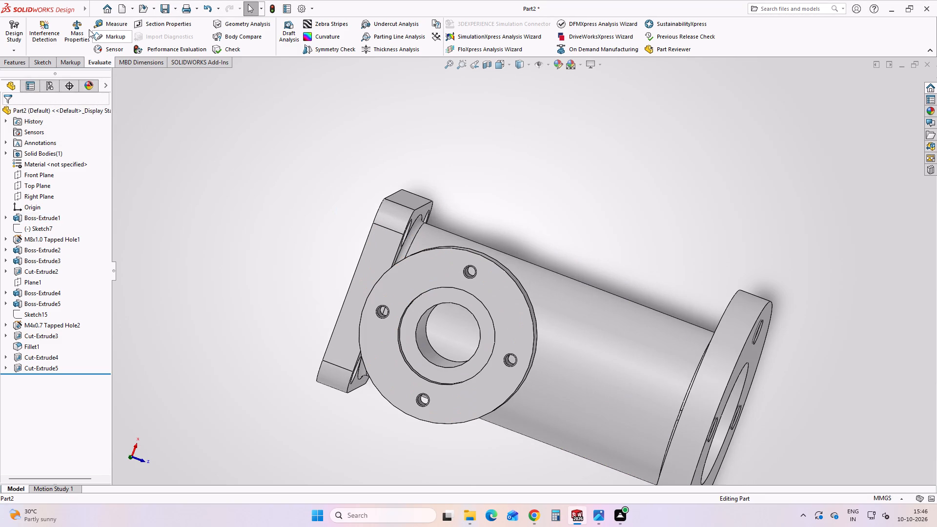
Measure the small branch flange's thickness between its back and front faces.
click(103, 25)
middle_drag(568, 284, 482, 358)
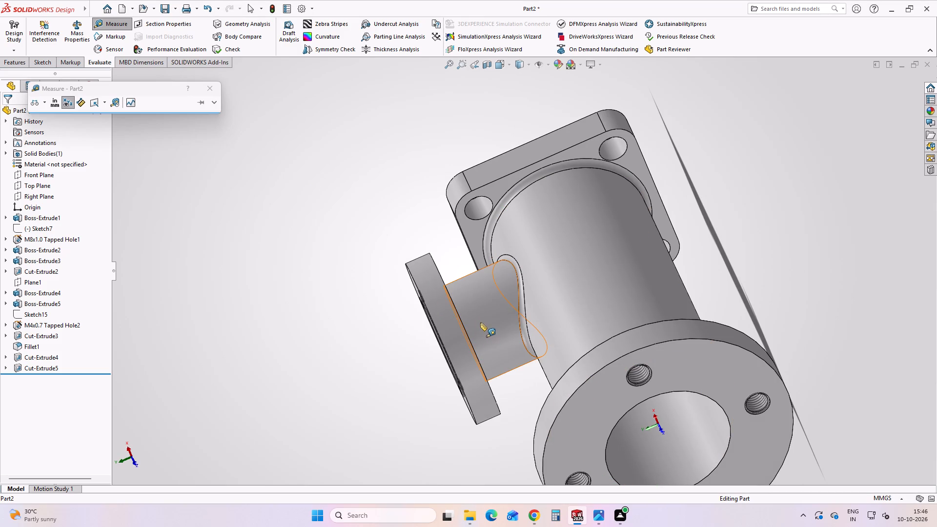
middle_drag(479, 323, 425, 337)
click(448, 309)
middle_drag(505, 306, 524, 301)
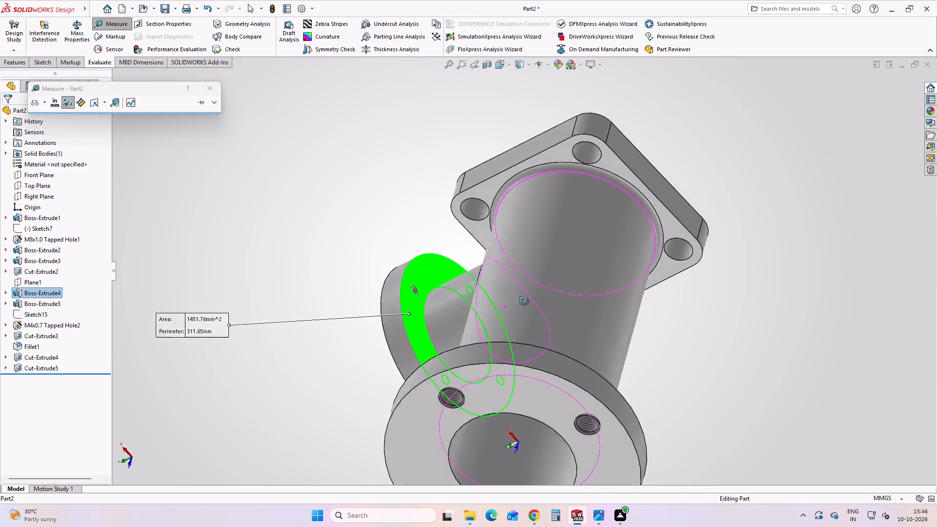
middle_drag(524, 301, 619, 255)
click(333, 354)
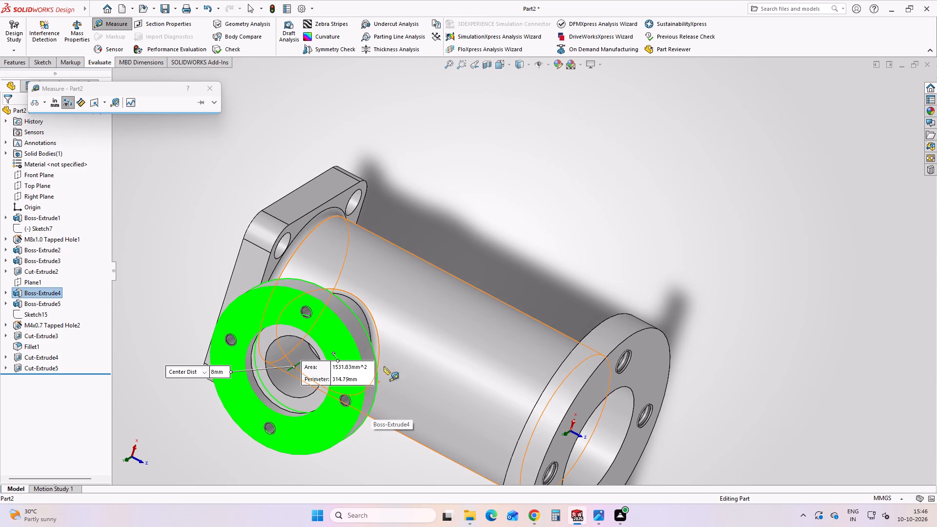
scroll(386, 329, up, 1)
key(Escape)
Measure the bore diameter and outer diameter of the large round flange.
middle_drag(389, 294, 319, 289)
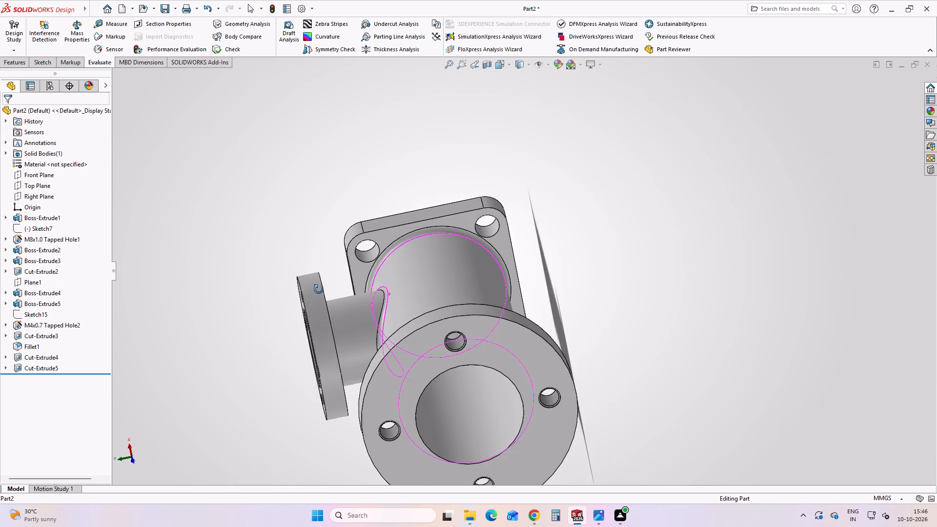
middle_drag(319, 289, 318, 290)
scroll(309, 291, up, 1)
click(118, 25)
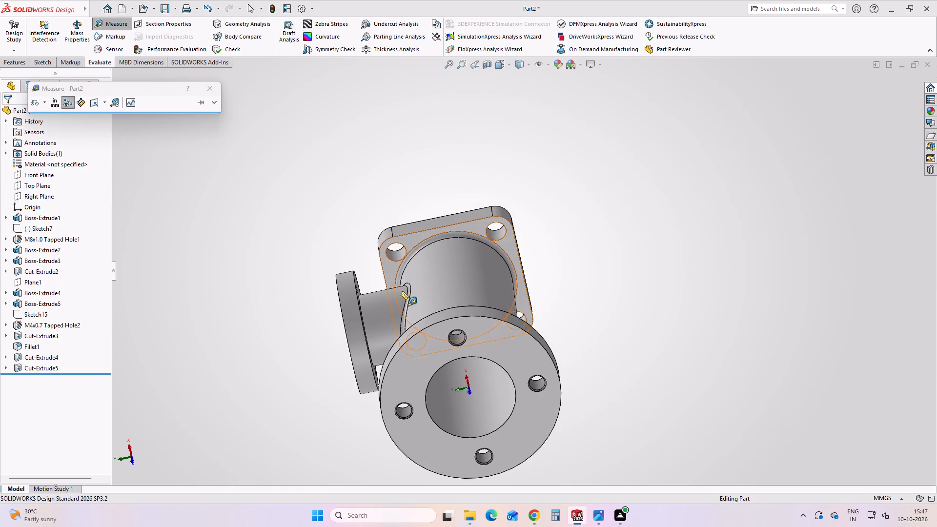
scroll(424, 346, down, 2)
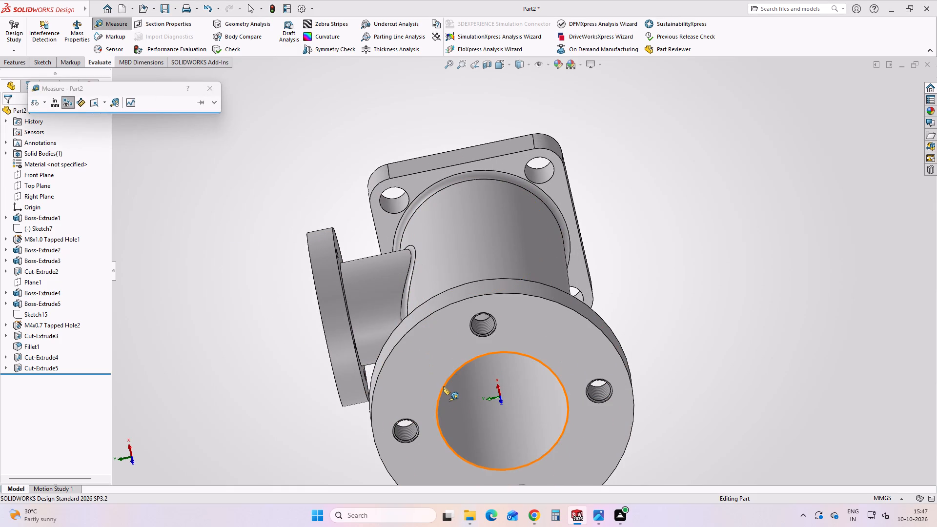
click(443, 386)
scroll(443, 386, up, 1)
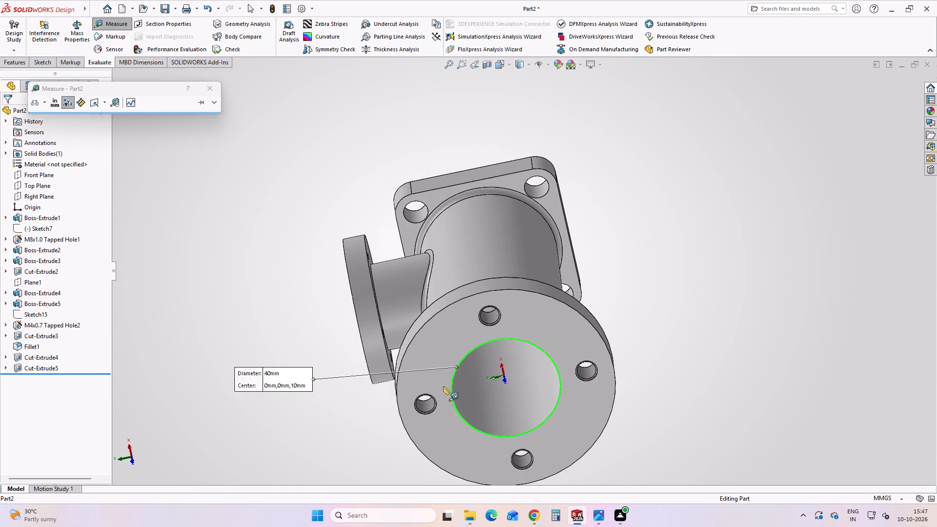
click(412, 337)
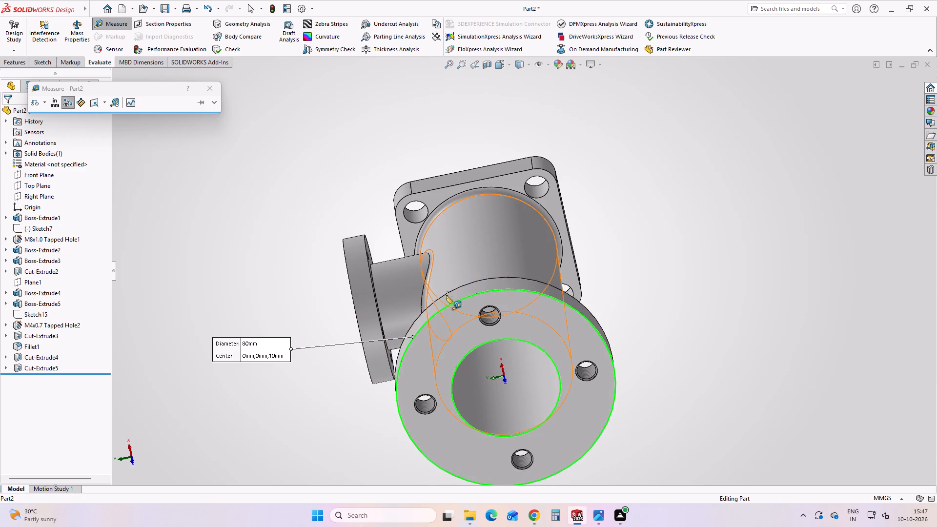
click(446, 295)
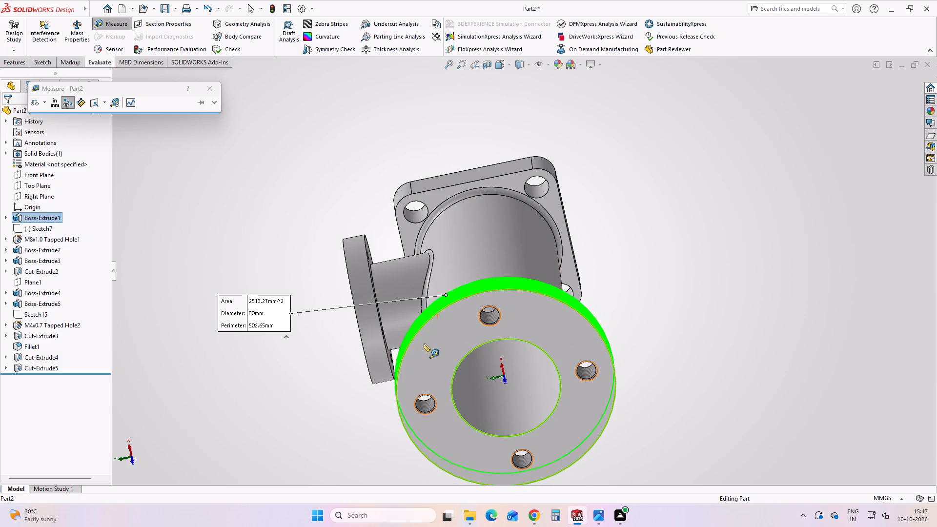
click(448, 303)
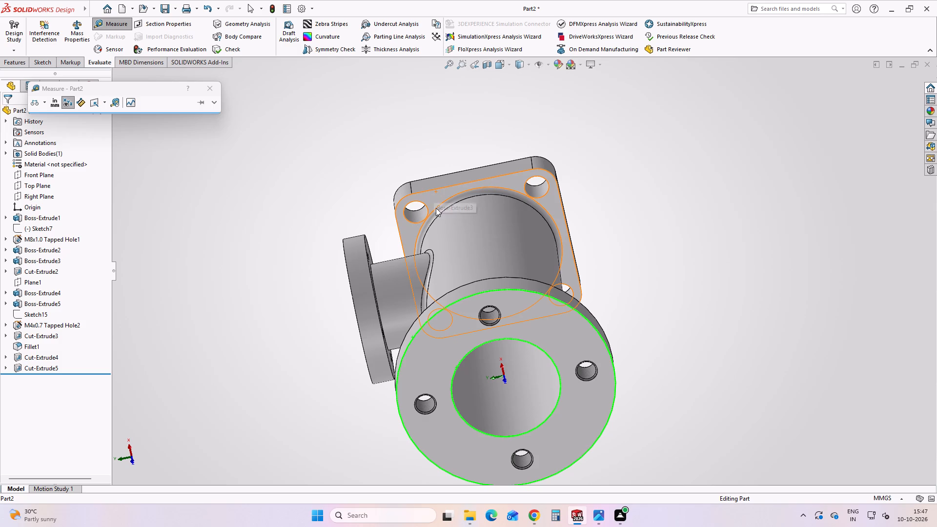
Measure the outer diameter of the small branch flange.
middle_drag(366, 266, 325, 343)
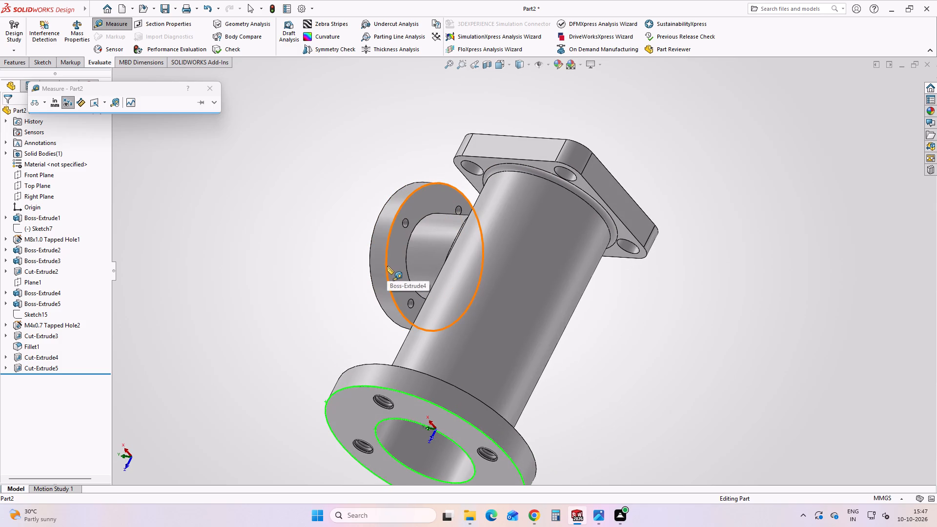
click(387, 266)
scroll(387, 275, up, 2)
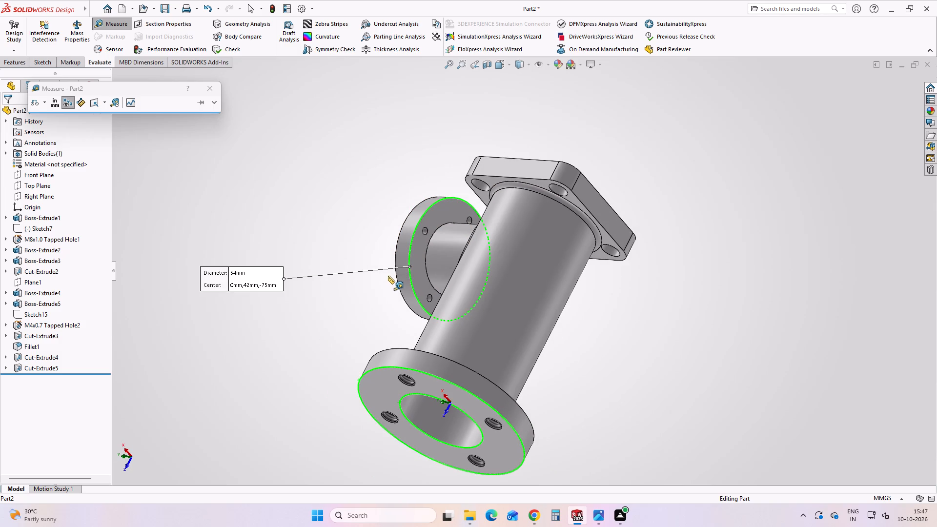
Measure the diameters of the recess and the inner bore in the branch flange, and close the measurement.
middle_drag(388, 276, 535, 304)
scroll(481, 274, down, 4)
scroll(518, 271, up, 1)
middle_drag(527, 262, 526, 196)
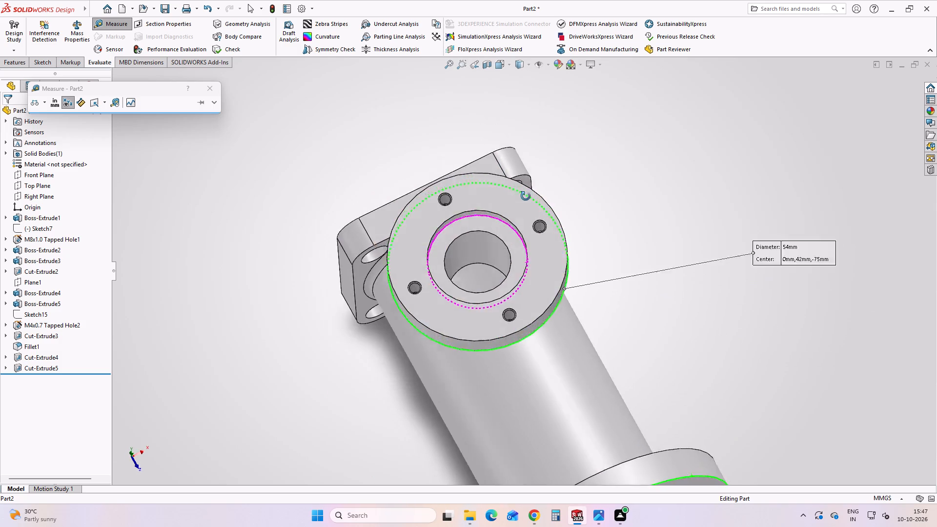
middle_drag(526, 196, 524, 164)
scroll(507, 213, down, 4)
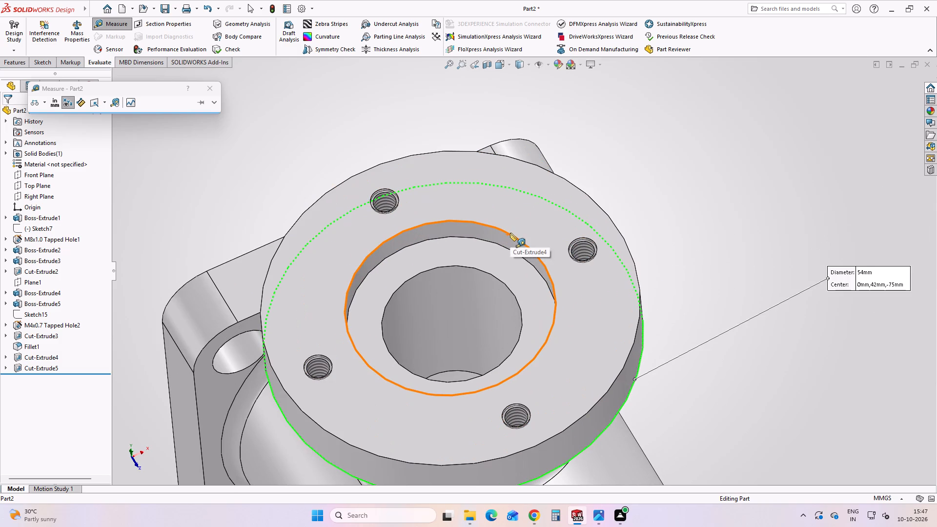
click(510, 233)
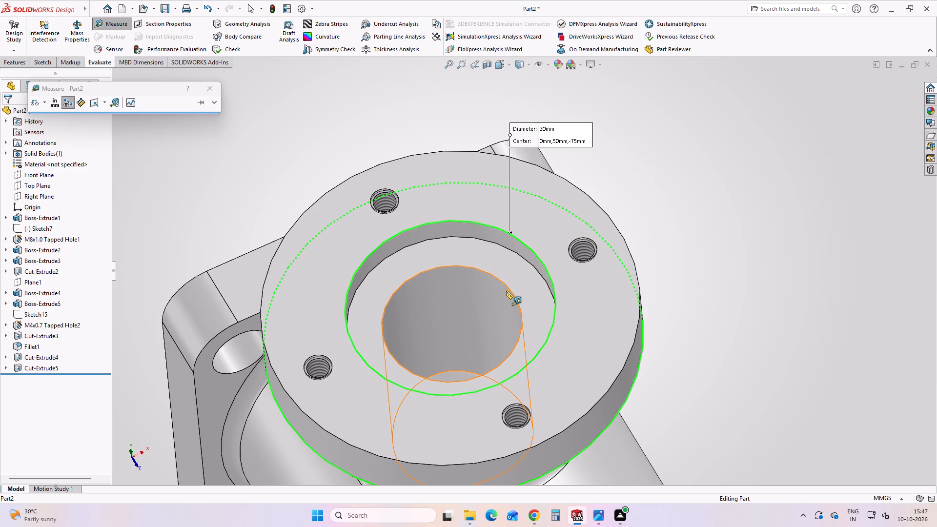
click(505, 283)
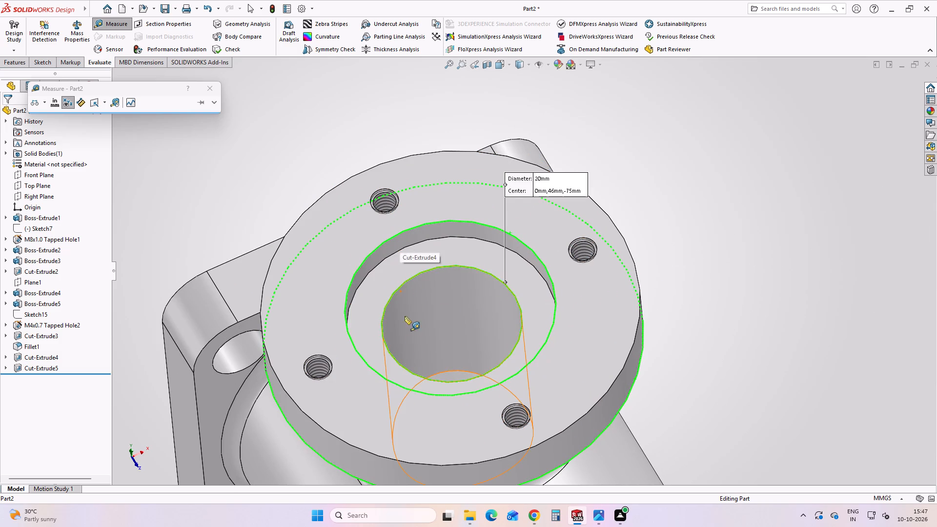
middle_drag(408, 334, 399, 264)
scroll(399, 264, up, 1)
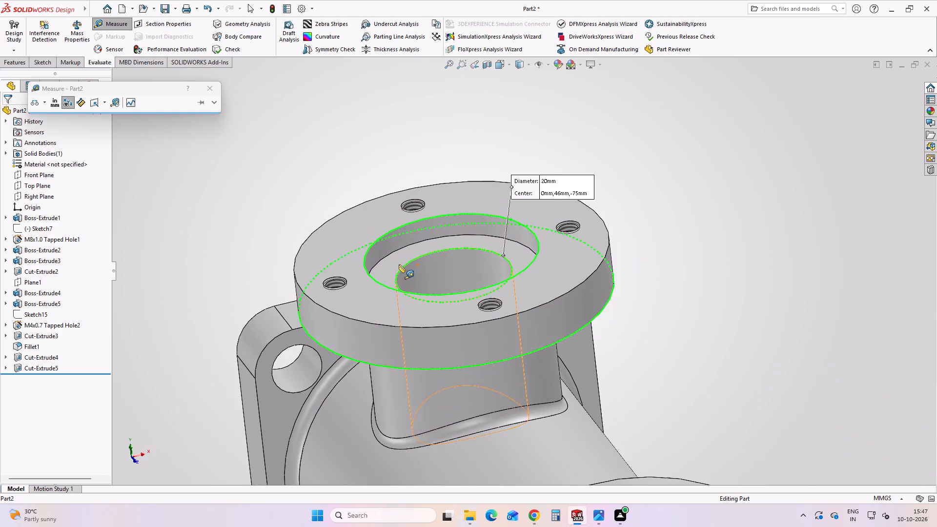
scroll(399, 264, down, 4)
click(474, 151)
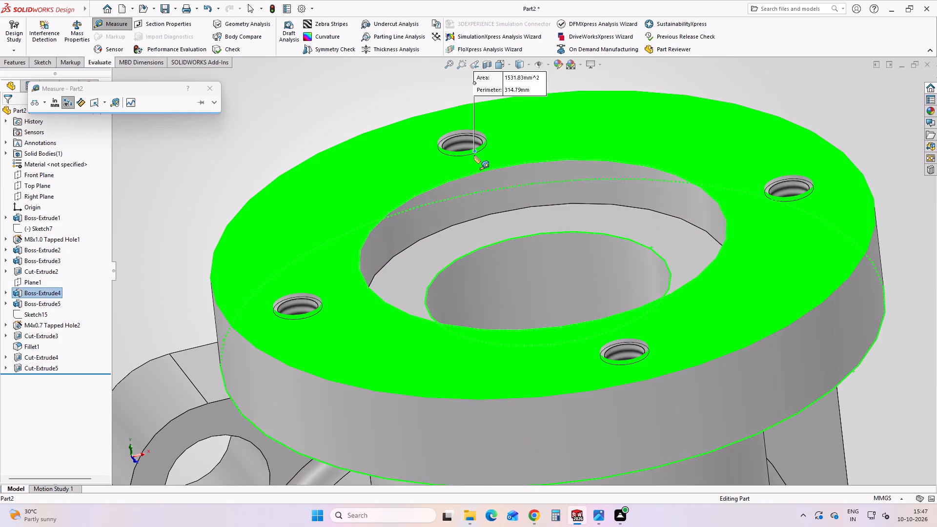
scroll(468, 229, up, 3)
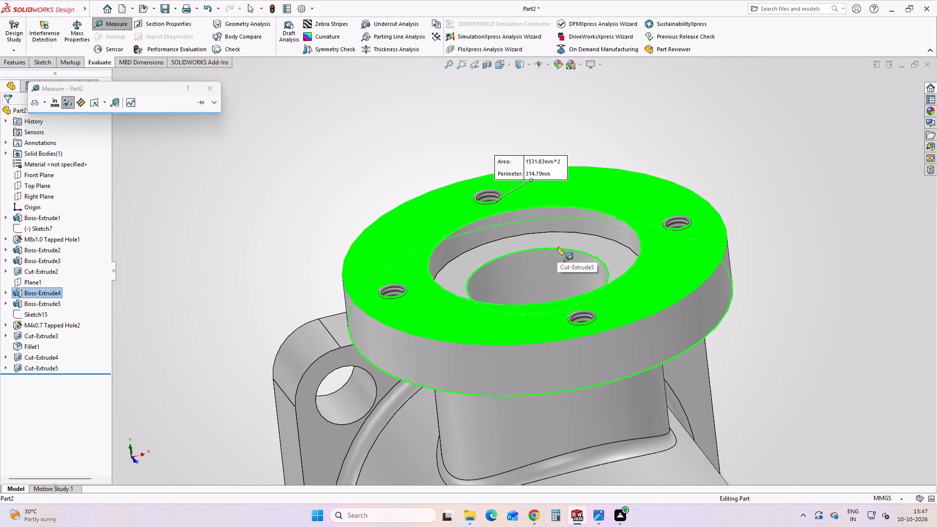
key(Escape)
key(Escape)
key(Escape)
Save the part under the name Housing as a SOLIDWORKS Part file in the current folder.
scroll(554, 247, up, 10)
middle_drag(557, 359, 586, 235)
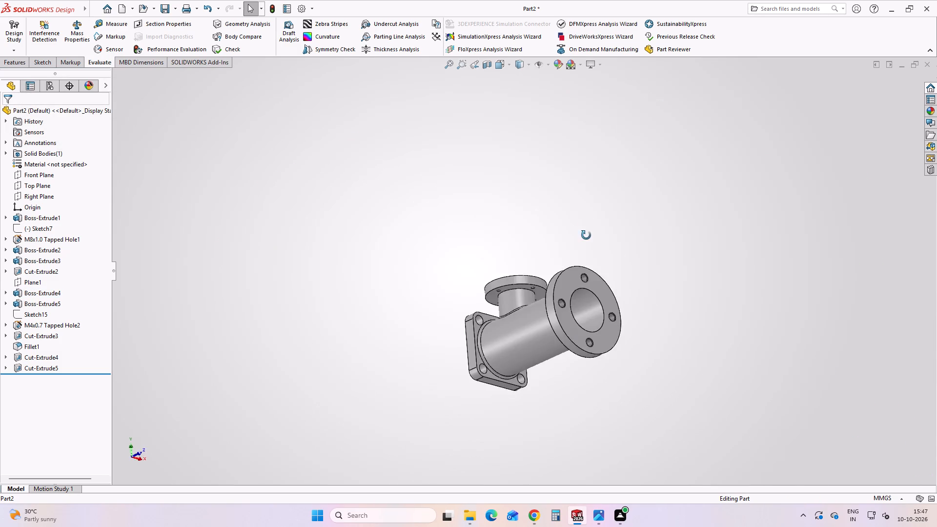
middle_drag(586, 235, 648, 294)
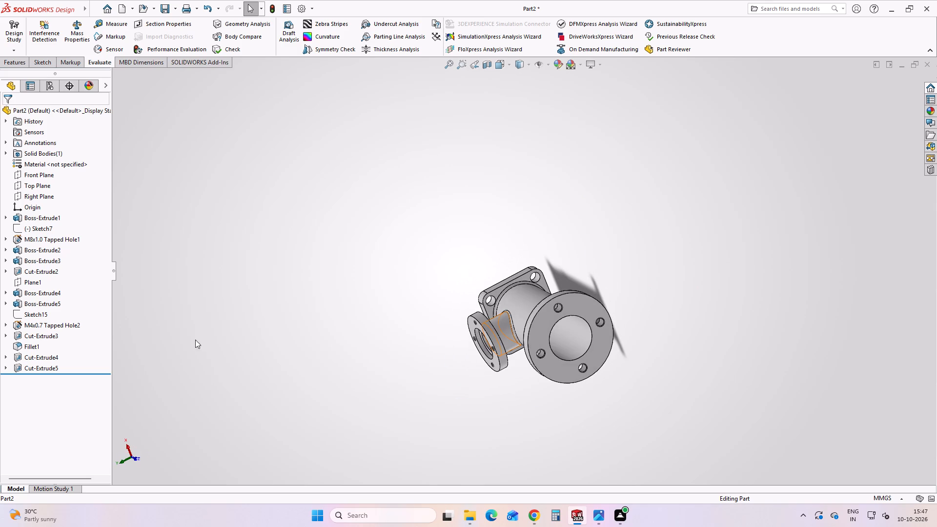
click(211, 303)
click(166, 12)
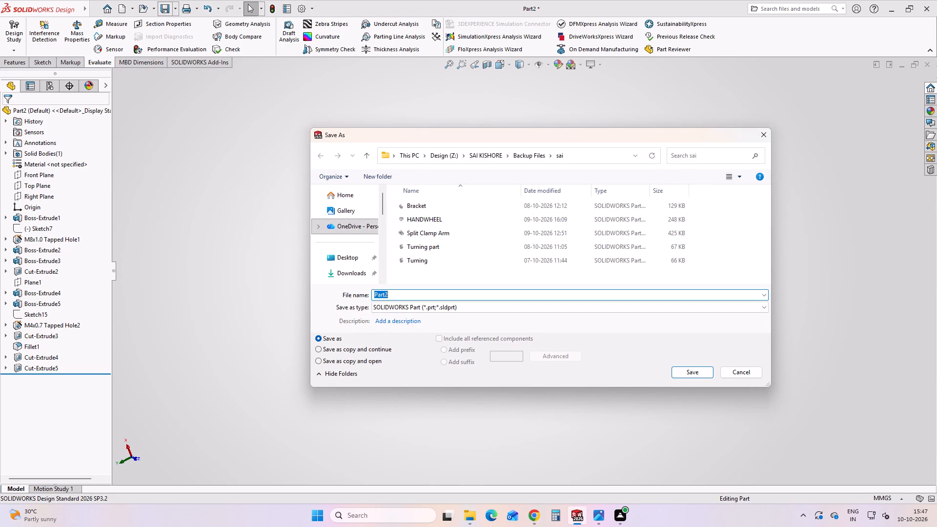
key(h)
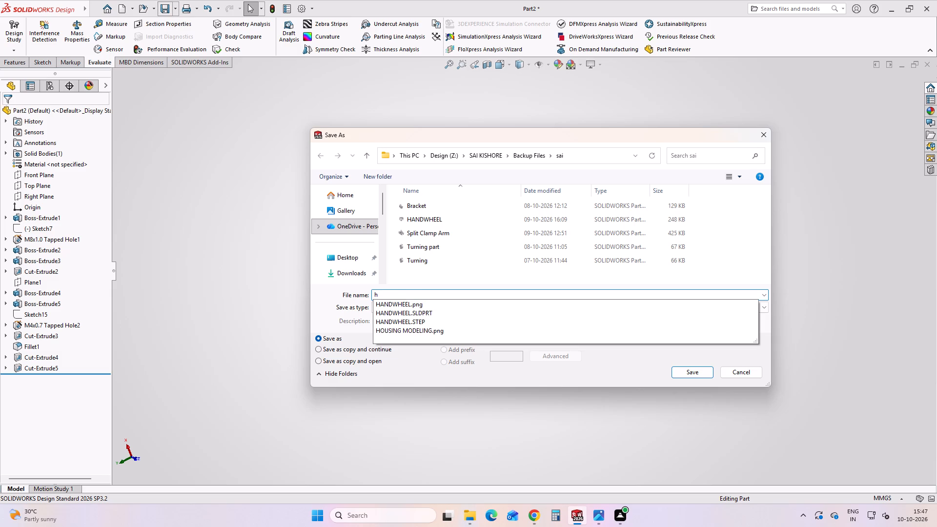
key(BackSpace)
key(BackSpace)
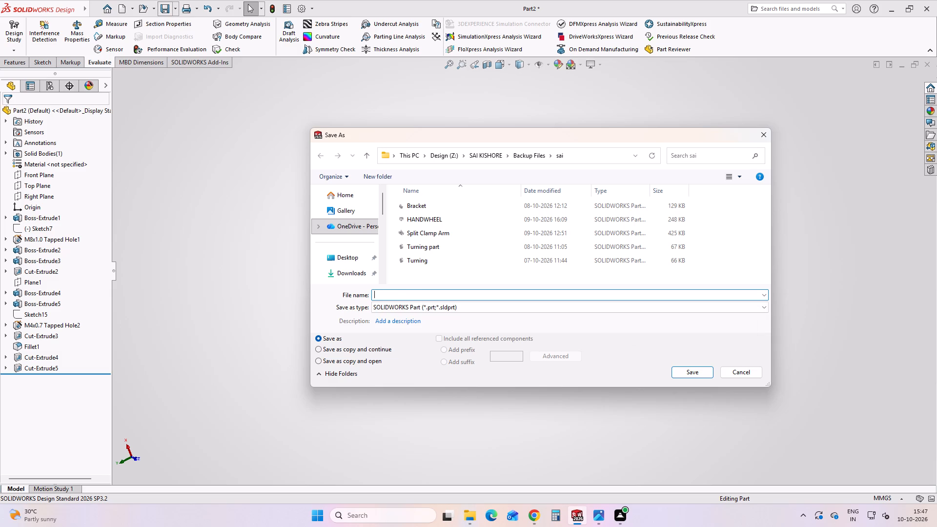
key(shift+h)
text(ous)
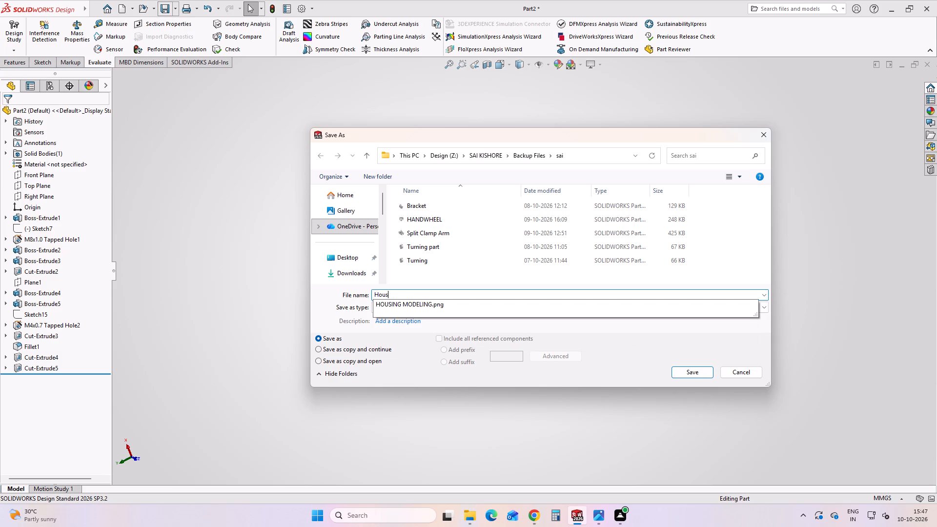
key(h)
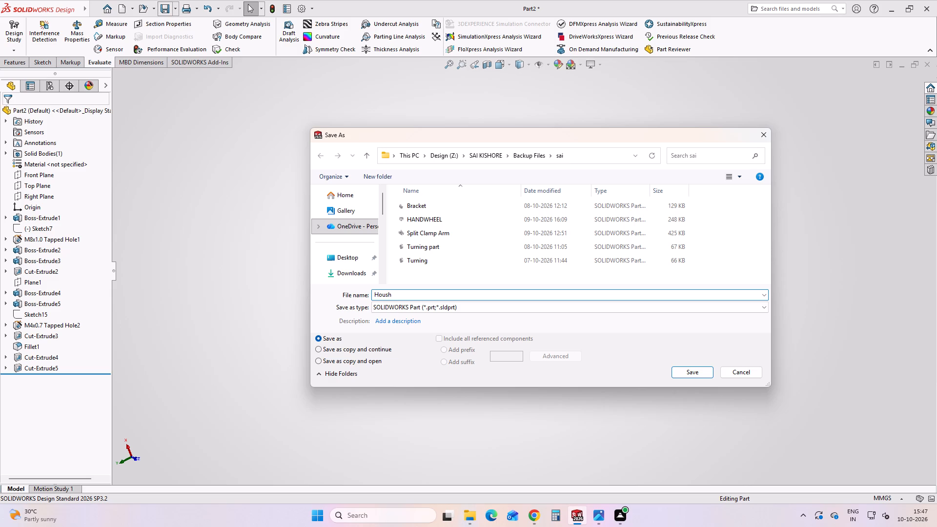
key(BackSpace)
key(BackSpace)
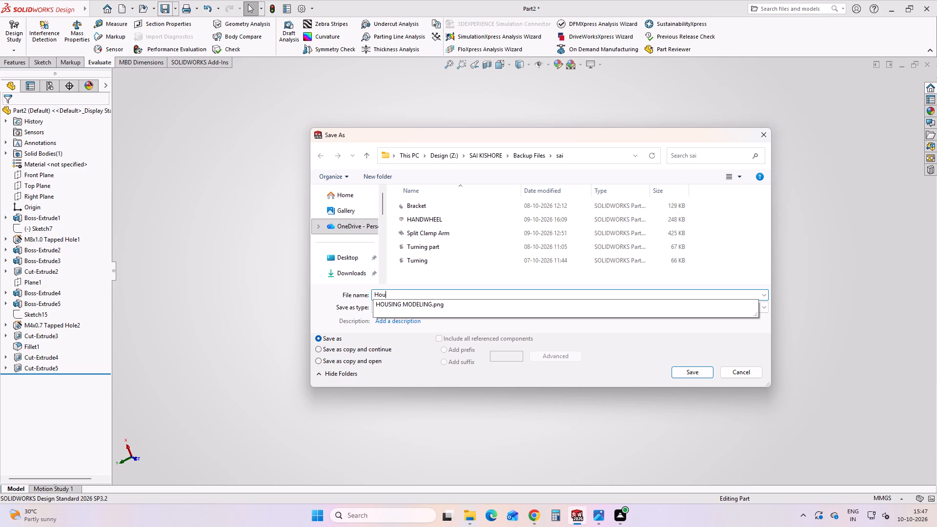
text(sing)
click(409, 284)
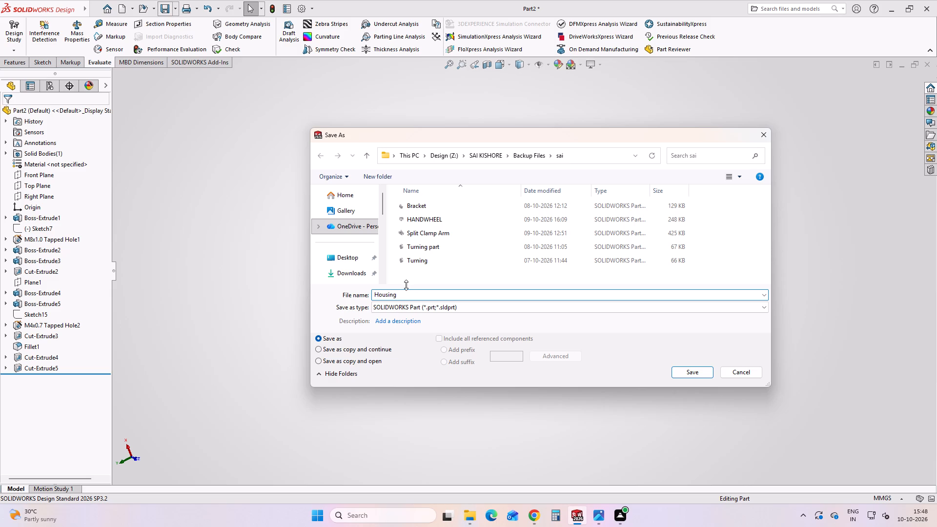
click(683, 375)
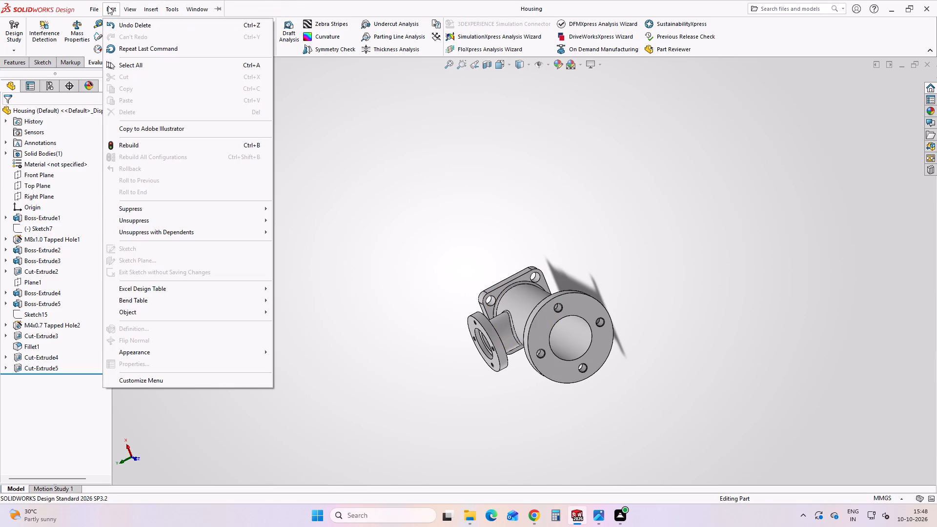
Export the part to the current folder as a STEP AP203 file named Housing.
click(422, 173)
click(253, 331)
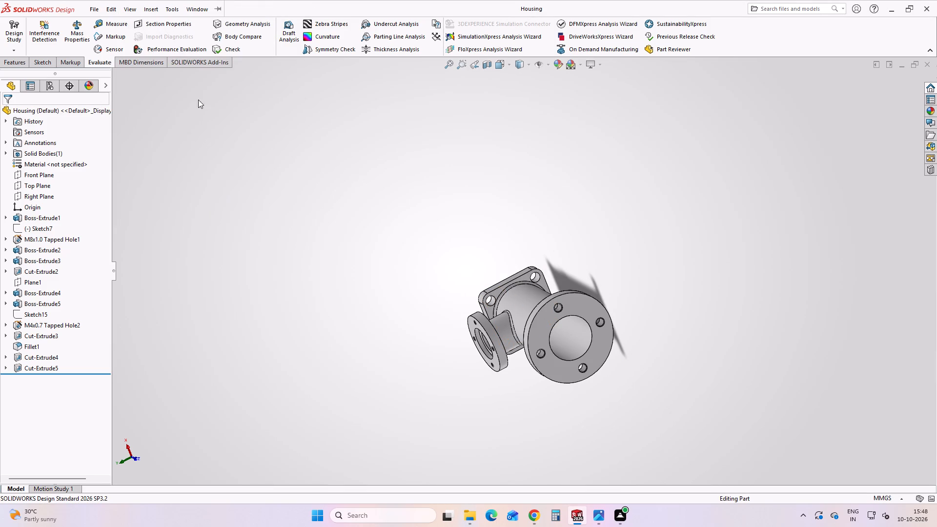
click(228, 207)
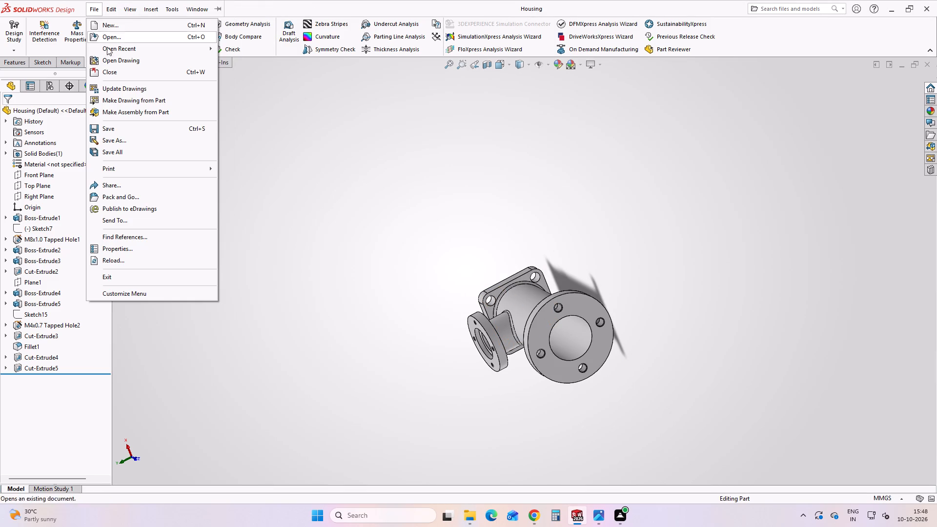
click(120, 136)
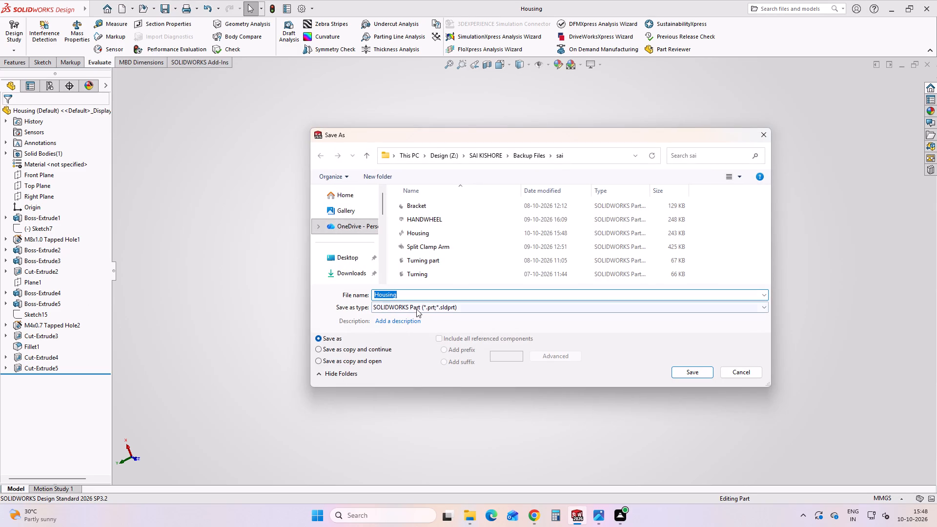
click(416, 309)
scroll(394, 196, down, 12)
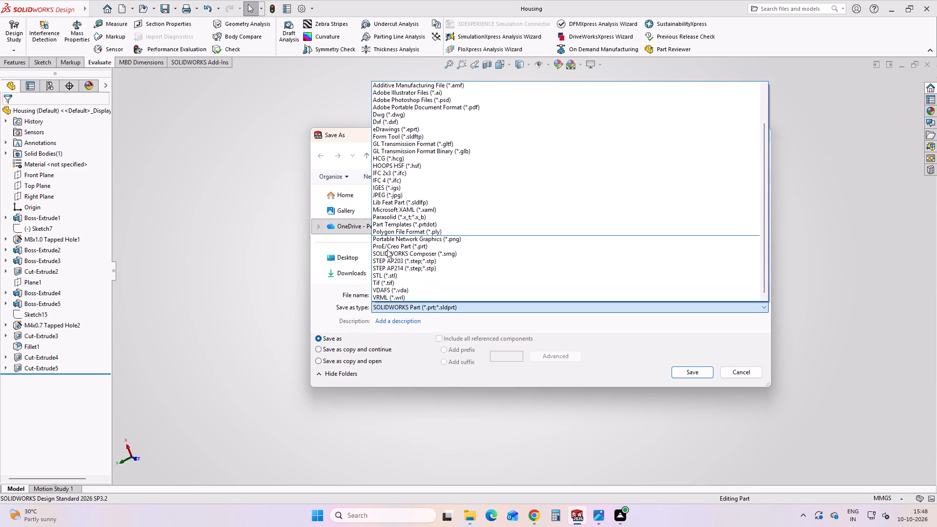
click(396, 261)
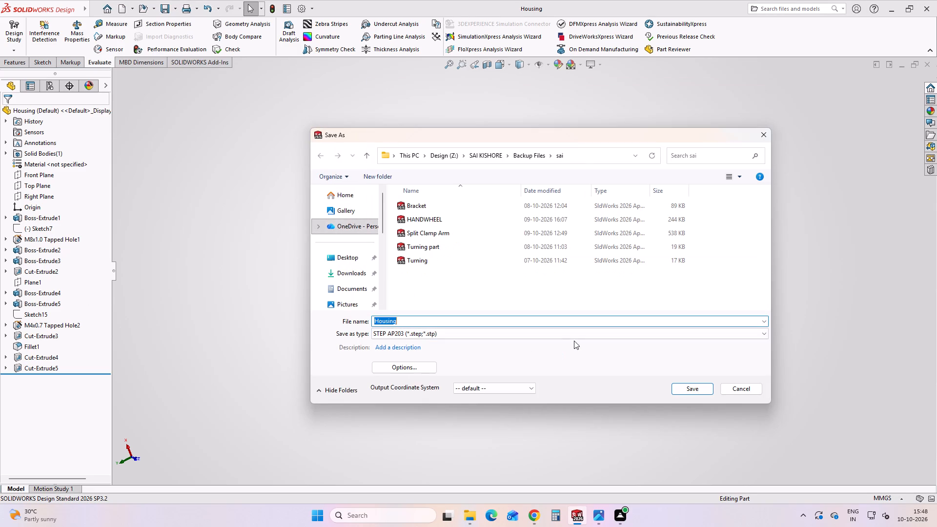
click(679, 385)
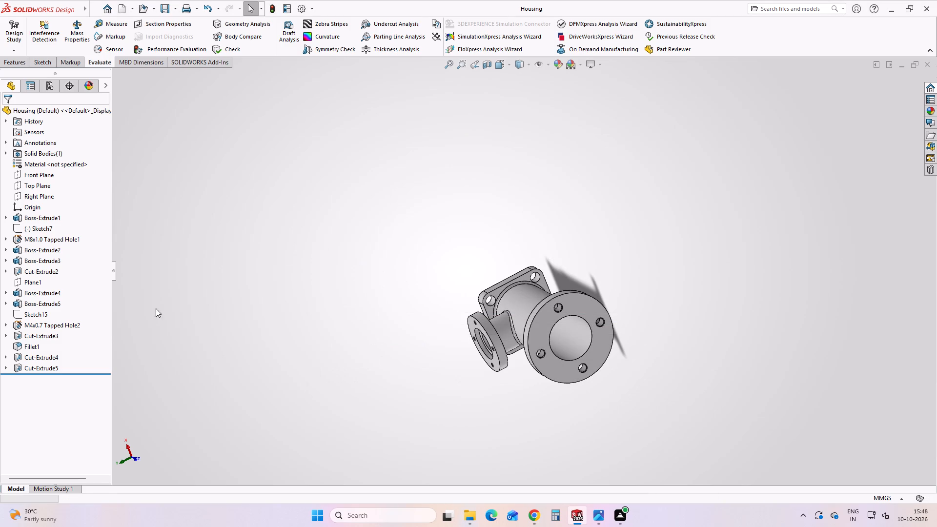
Examine the finished housing from several sides, looking closely at the threaded holes and recess in the small branch flange.
middle_drag(517, 324, 547, 287)
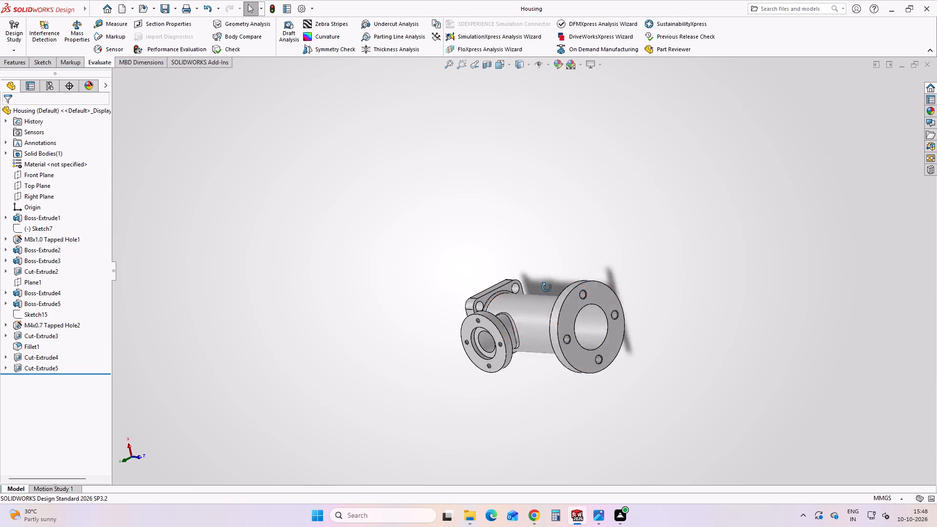
middle_drag(547, 287, 608, 159)
scroll(496, 401, down, 4)
scroll(564, 164, up, 2)
scroll(568, 162, down, 5)
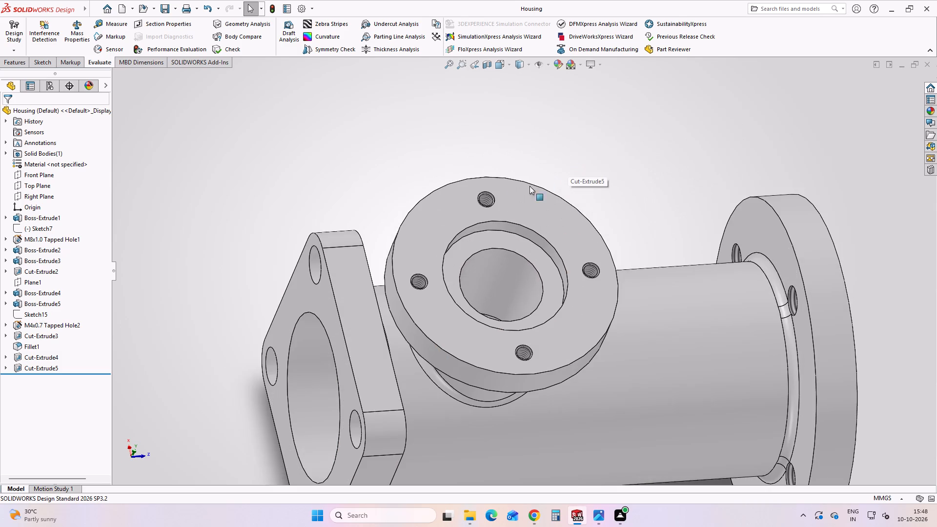
middle_drag(493, 231, 492, 122)
scroll(522, 227, down, 4)
middle_drag(615, 281, 601, 264)
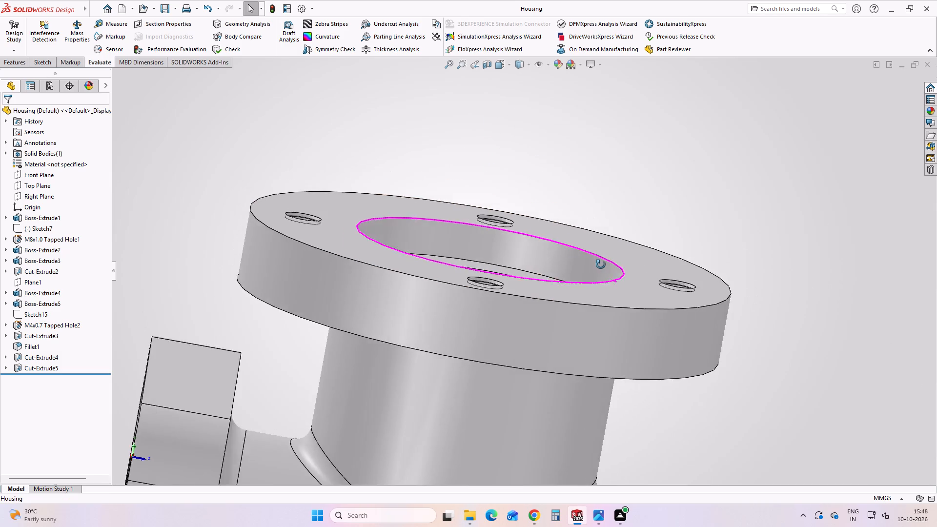
middle_drag(601, 264, 561, 316)
scroll(680, 291, down, 4)
middle_drag(677, 268, 691, 229)
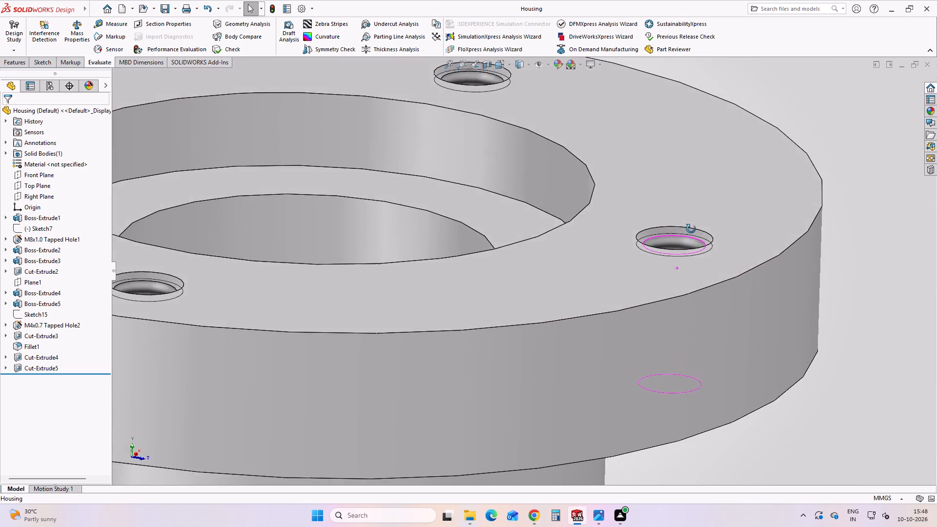
middle_drag(691, 229, 695, 222)
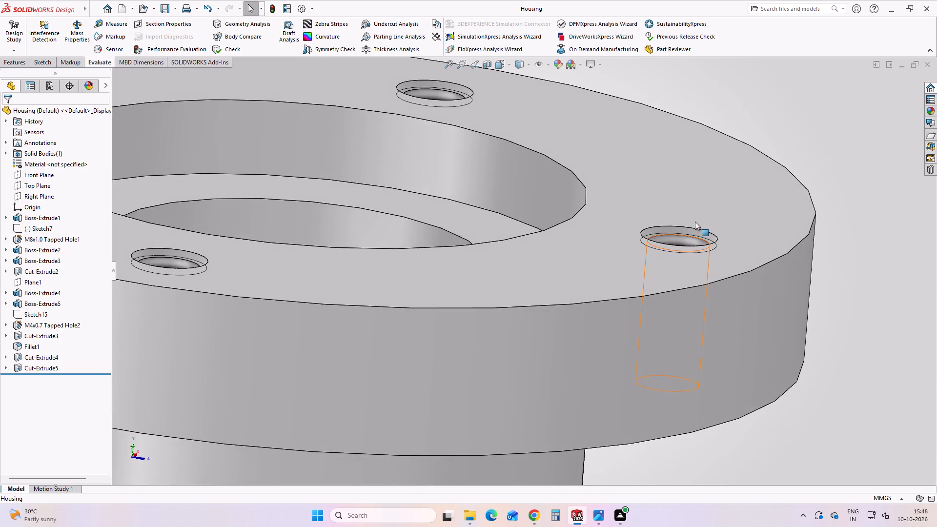
scroll(695, 222, up, 4)
scroll(653, 243, up, 1)
scroll(573, 226, up, 1)
scroll(550, 264, down, 5)
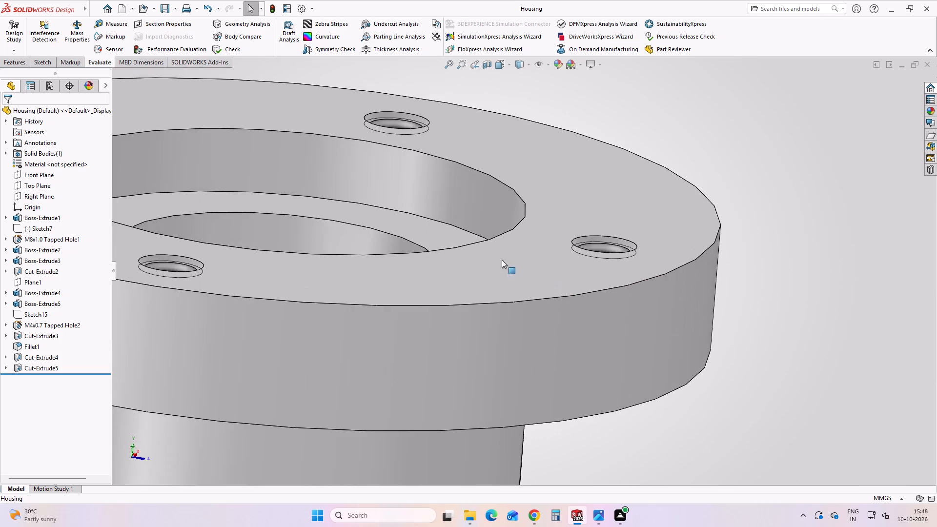
middle_drag(492, 257, 468, 377)
scroll(184, 298, down, 3)
middle_drag(186, 268, 265, 140)
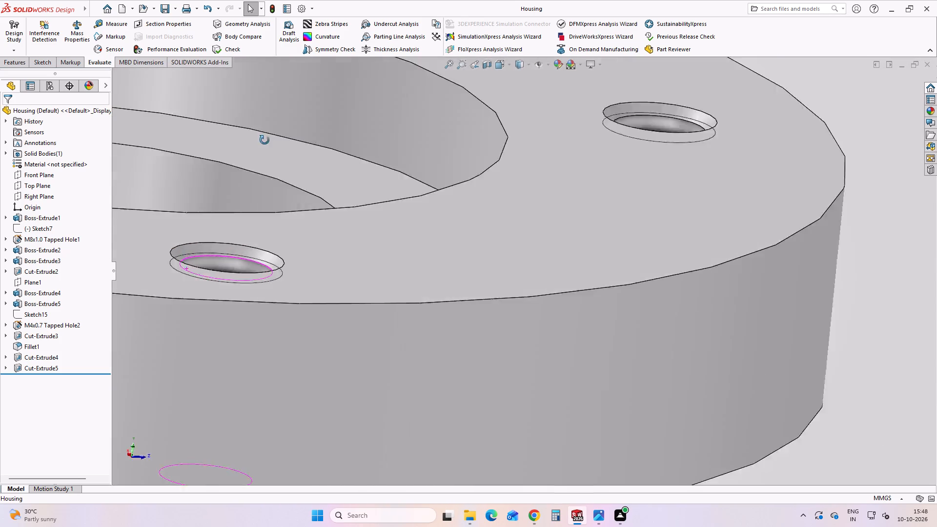
middle_drag(265, 140, 264, 325)
scroll(264, 325, up, 1)
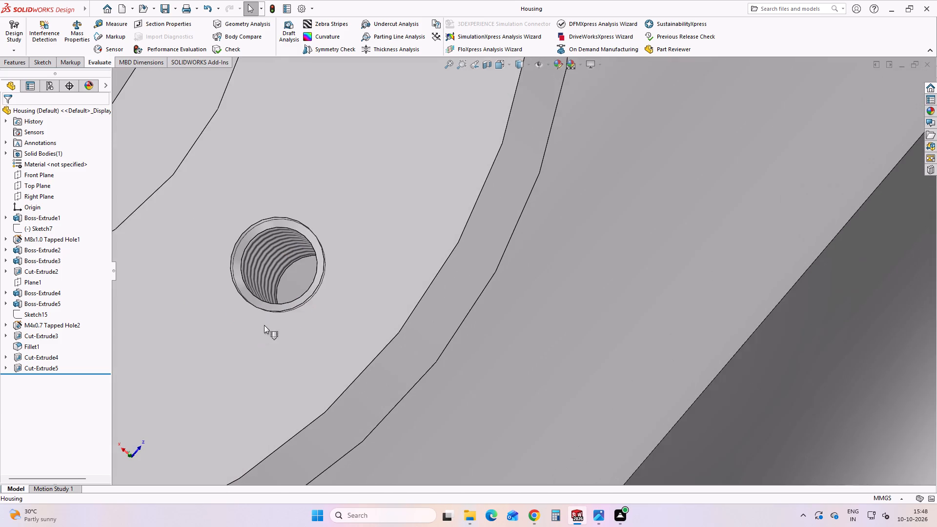
scroll(290, 269, up, 9)
middle_drag(385, 311, 377, 270)
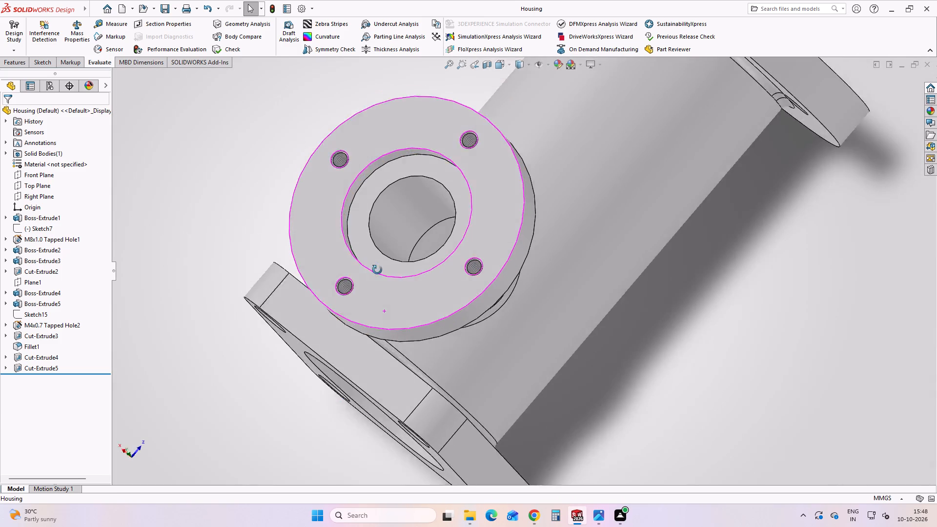
middle_drag(377, 270, 399, 204)
scroll(551, 349, up, 6)
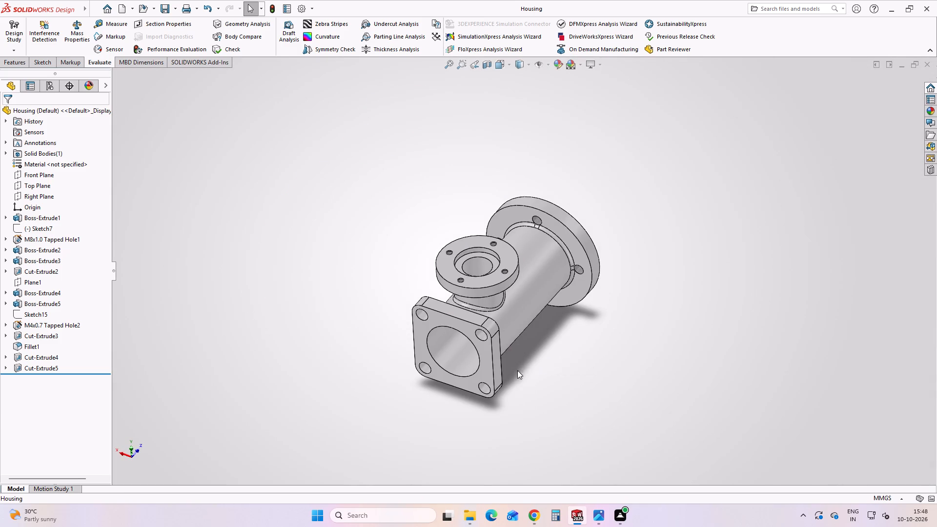
middle_drag(506, 371, 419, 301)
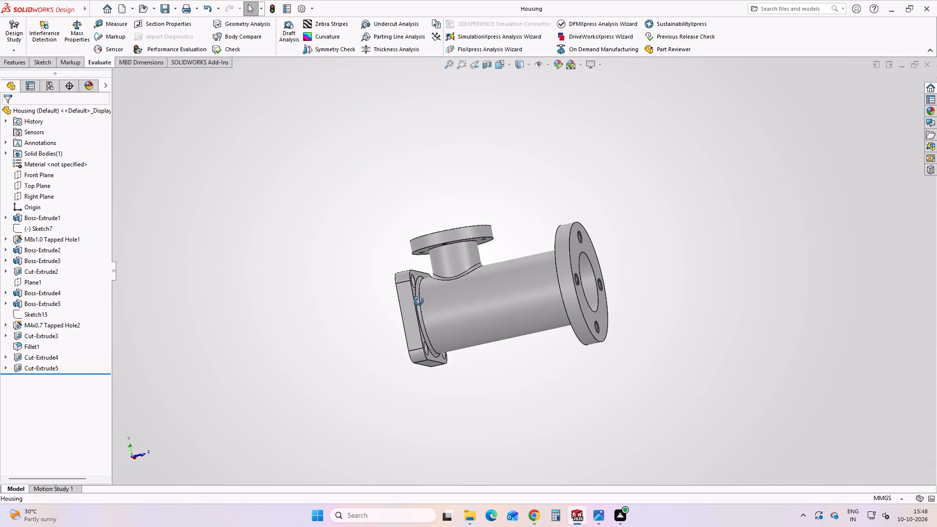
middle_drag(419, 301, 395, 315)
scroll(395, 315, up, 1)
click(324, 288)
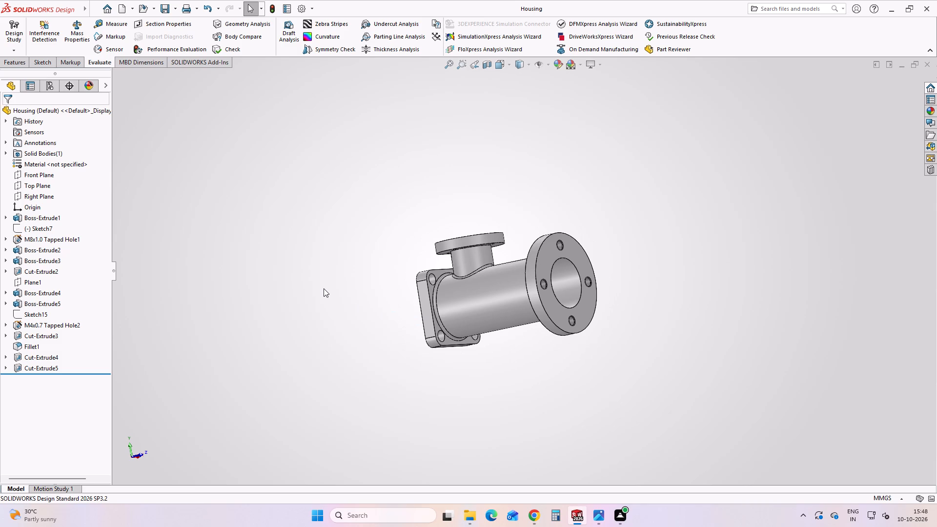
Save the Housing part again in its existing file.
click(166, 13)
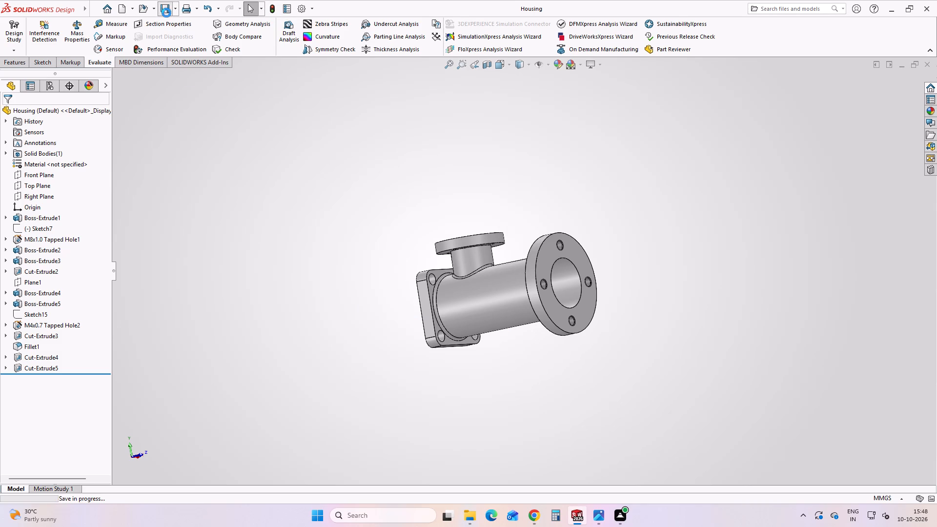
click(266, 243)
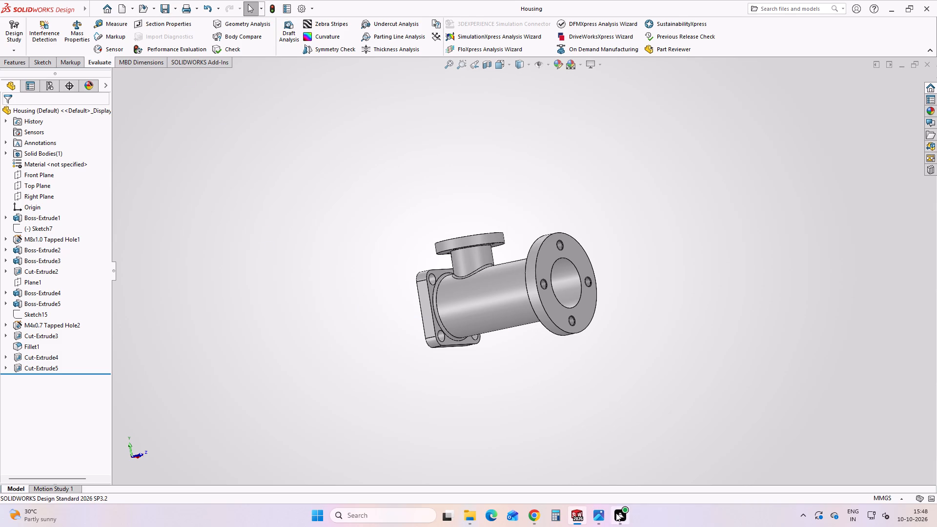